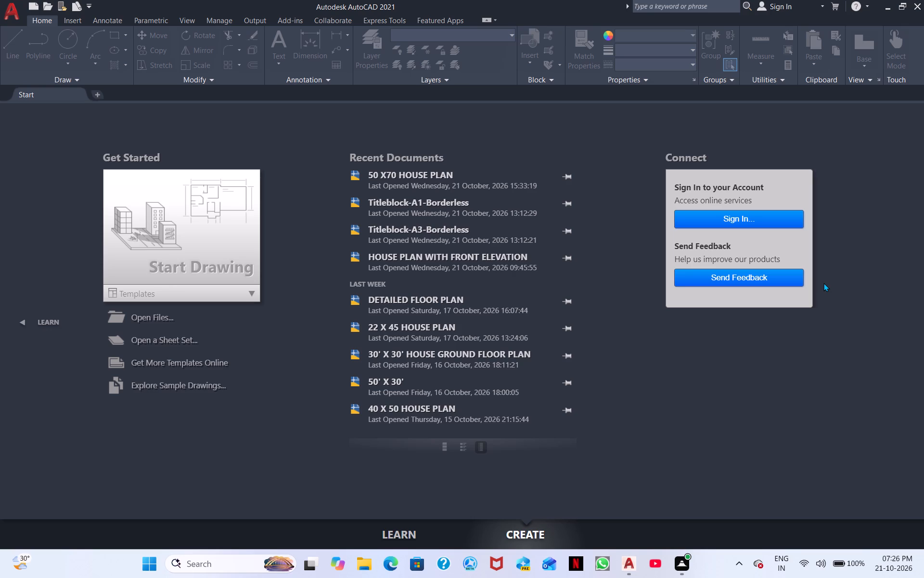
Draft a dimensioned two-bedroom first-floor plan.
Start a new blank drawing.
left_click(146, 252)
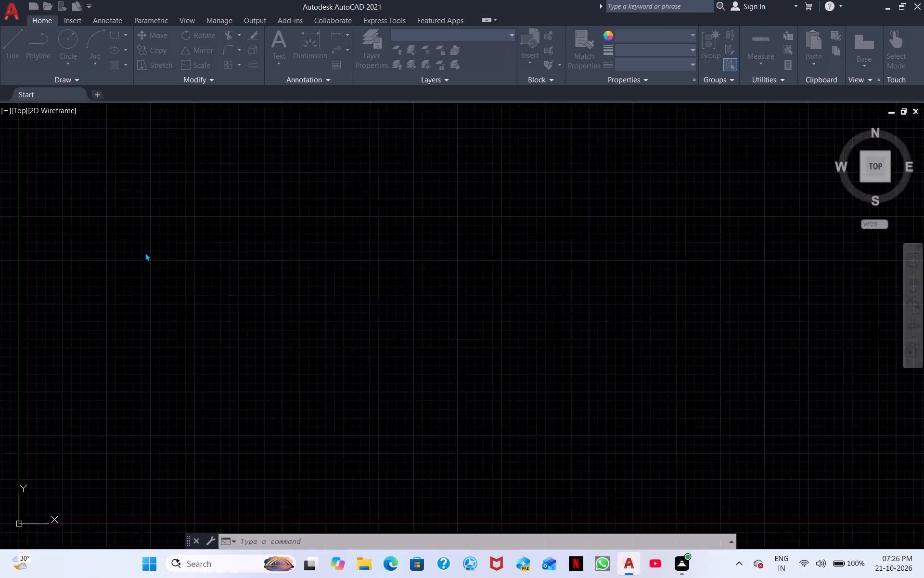
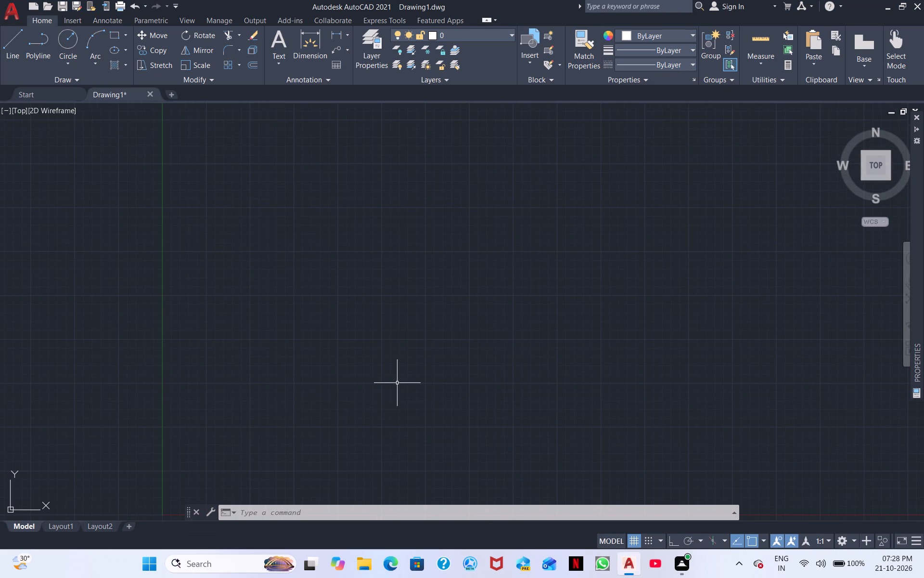
Open the Options dialog and accept its Open and Save settings.
key("o")
key("p")
key("space")
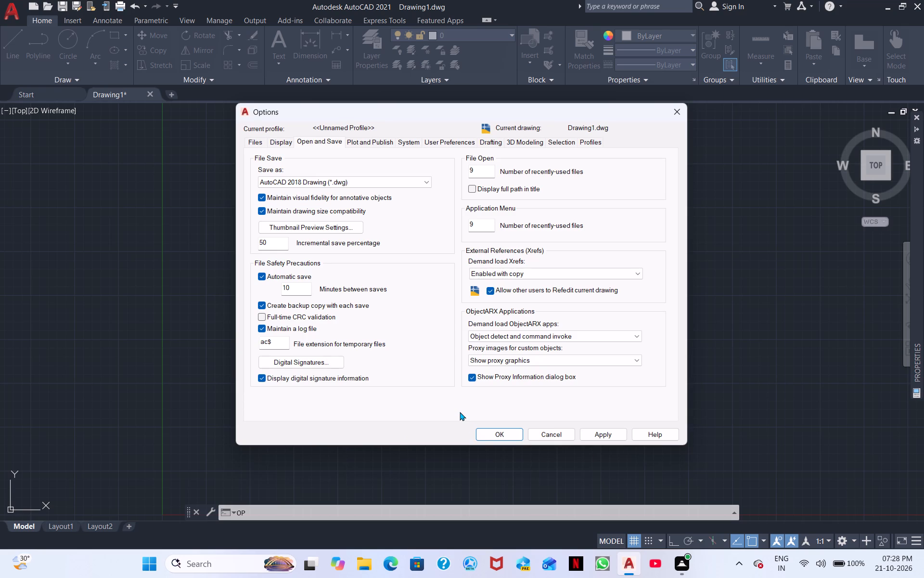
left_click(589, 437)
left_click(500, 431)
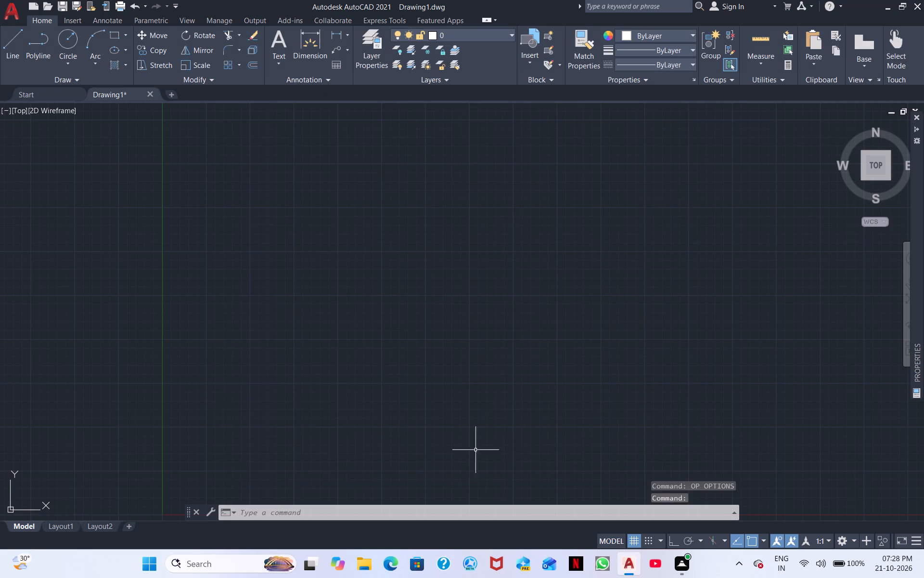
Set the drawing units to Architectural length with a precision of 0'-0 1/2".
left_click(287, 512)
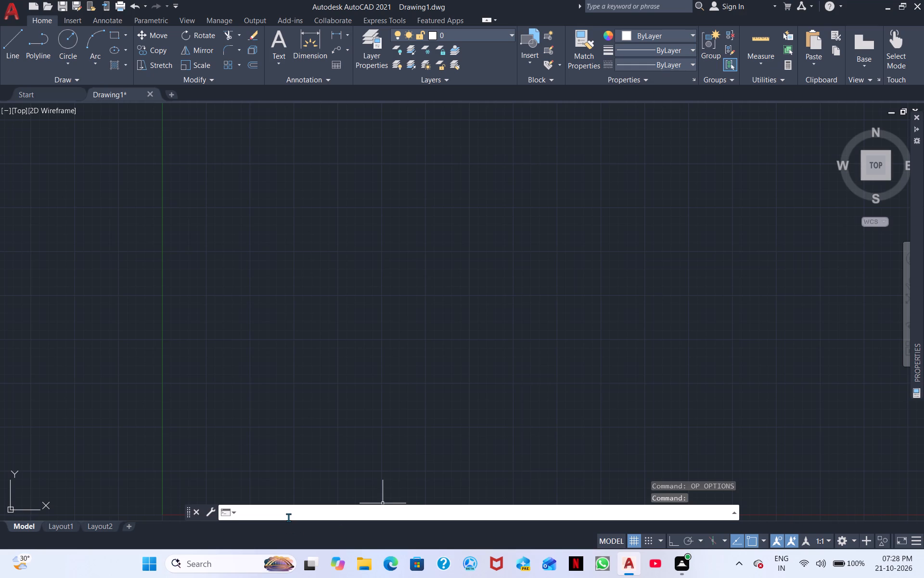
type("un")
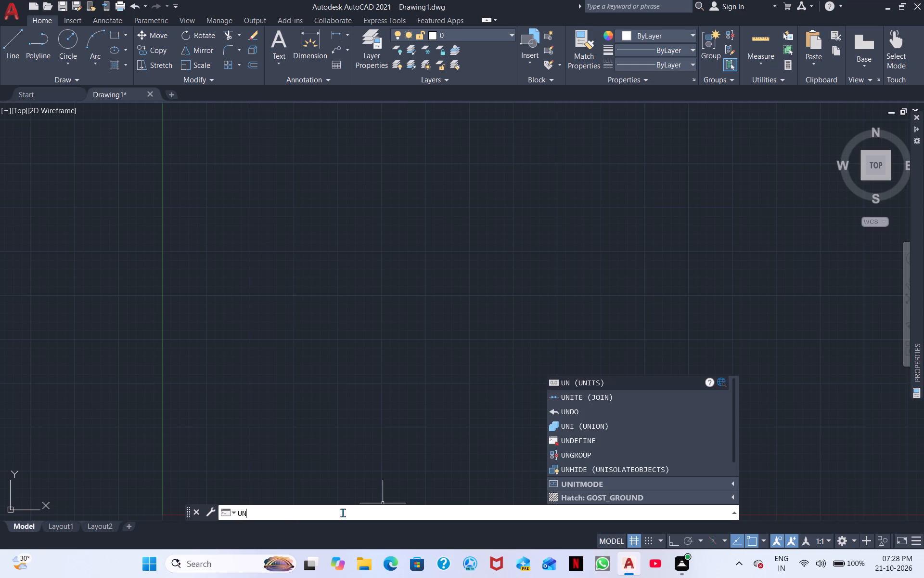
left_click(616, 373)
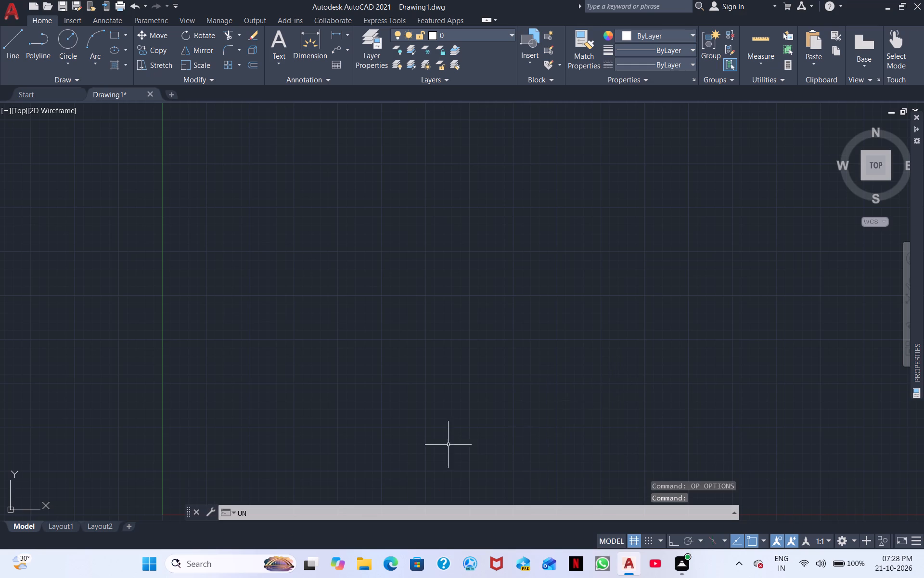
key("space")
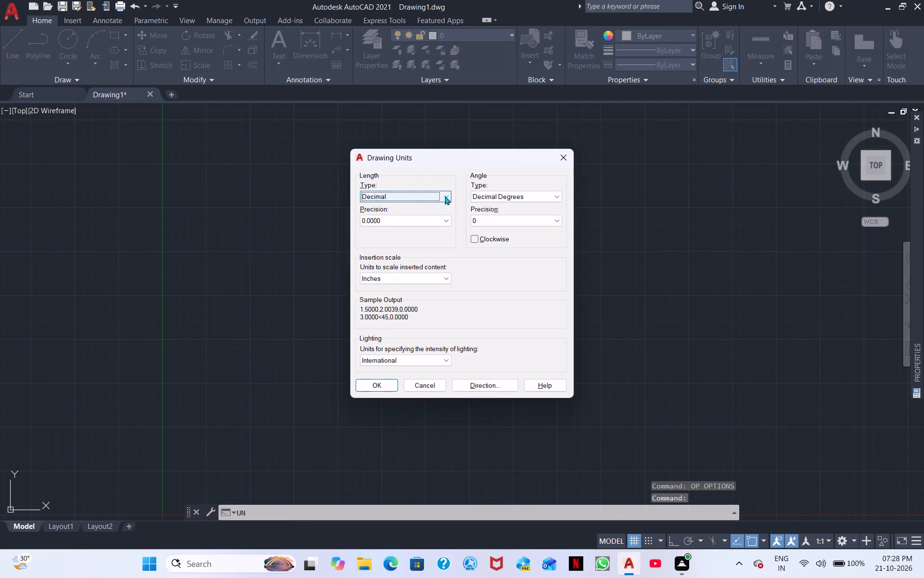
left_click(445, 196)
left_click(414, 210)
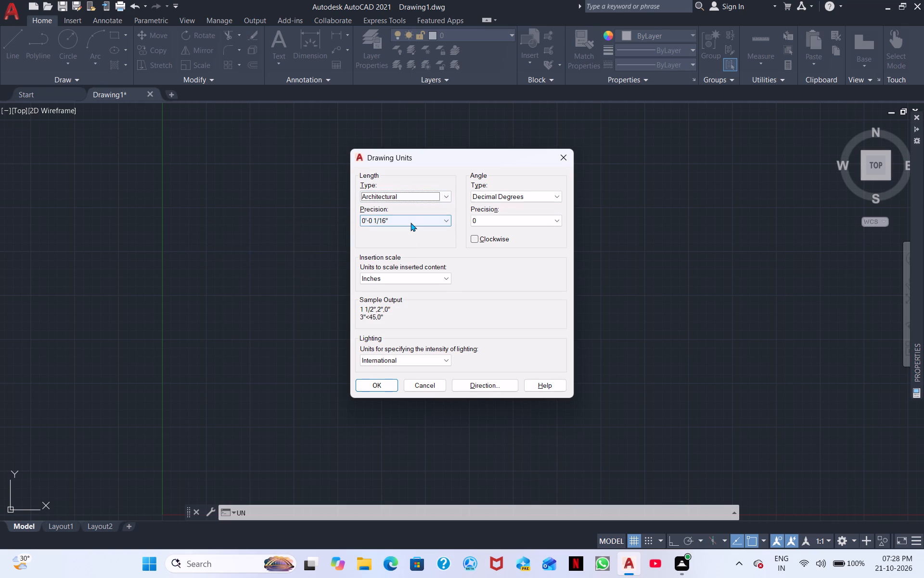
left_click(411, 223)
left_click(390, 238)
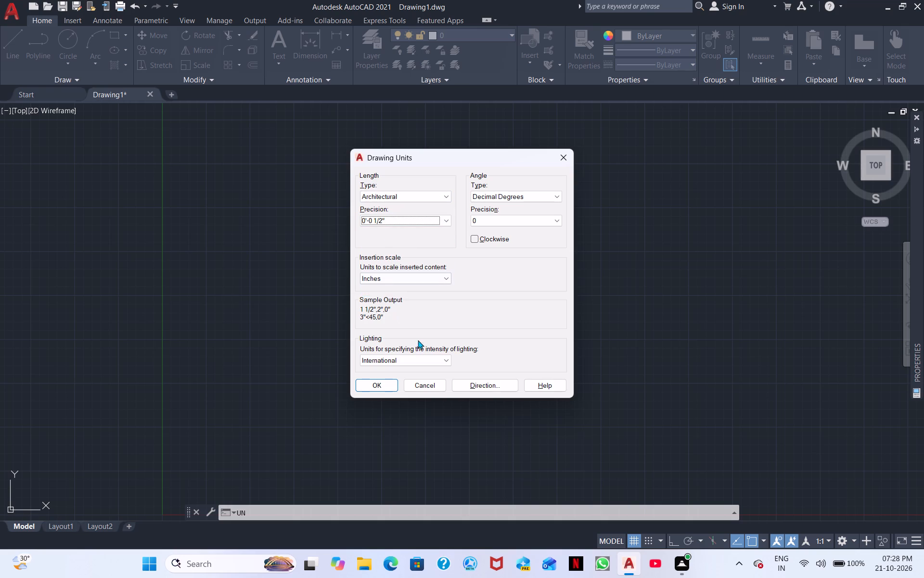
left_click(384, 382)
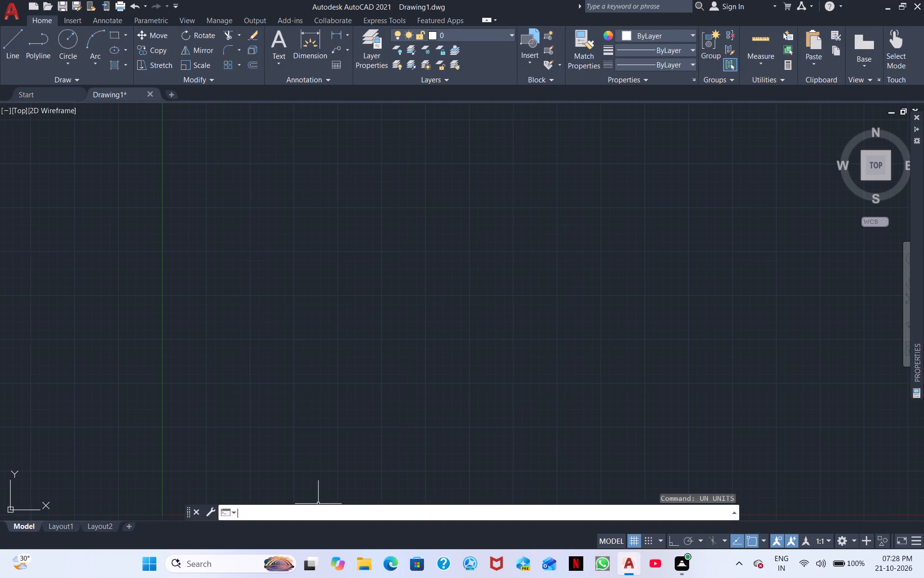
Modify the Standard dimension style's primary units to Architectural format with 0'-0 1/2" precision.
left_click(314, 516)
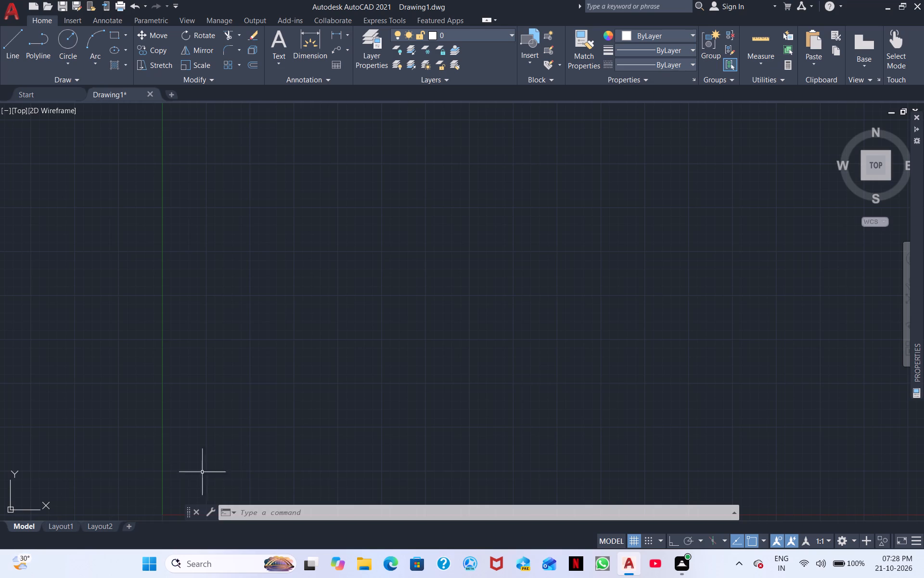
scroll(301, 432, "down", 1)
type("d")
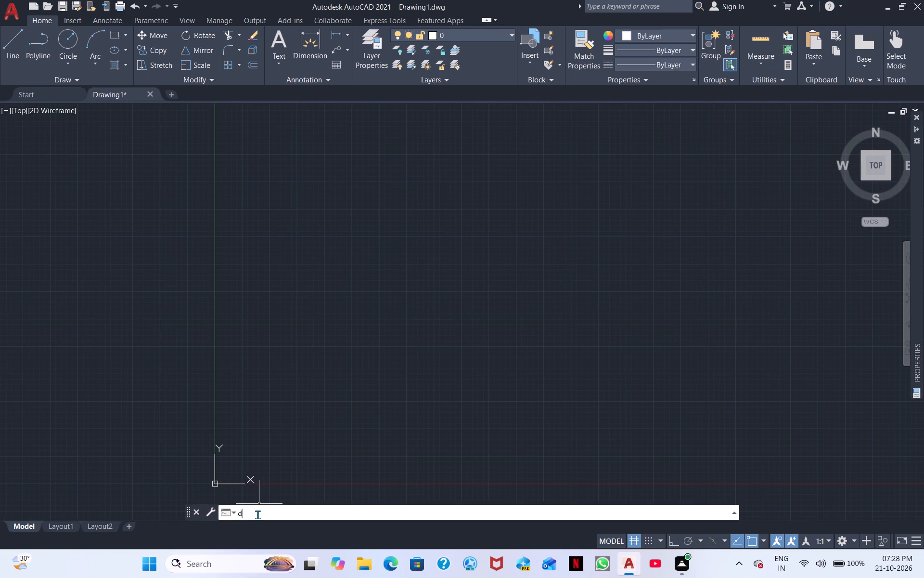
key("space")
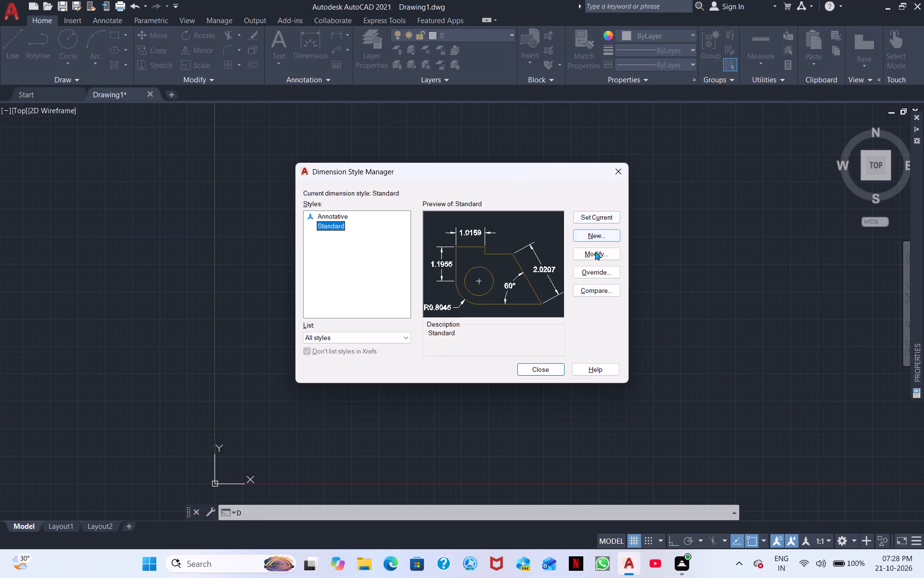
left_click(594, 254)
scroll(468, 308, "up", 3)
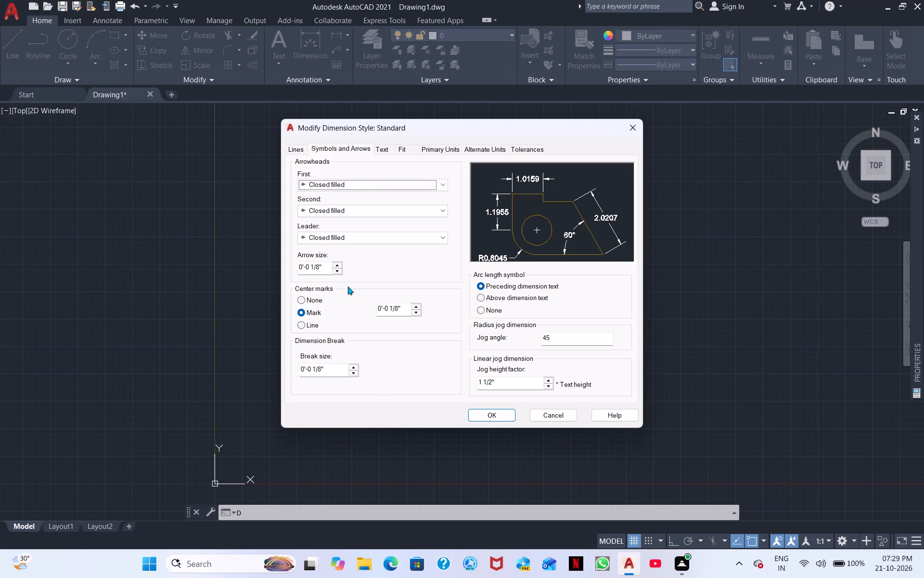
double_click(447, 151)
left_click(417, 169)
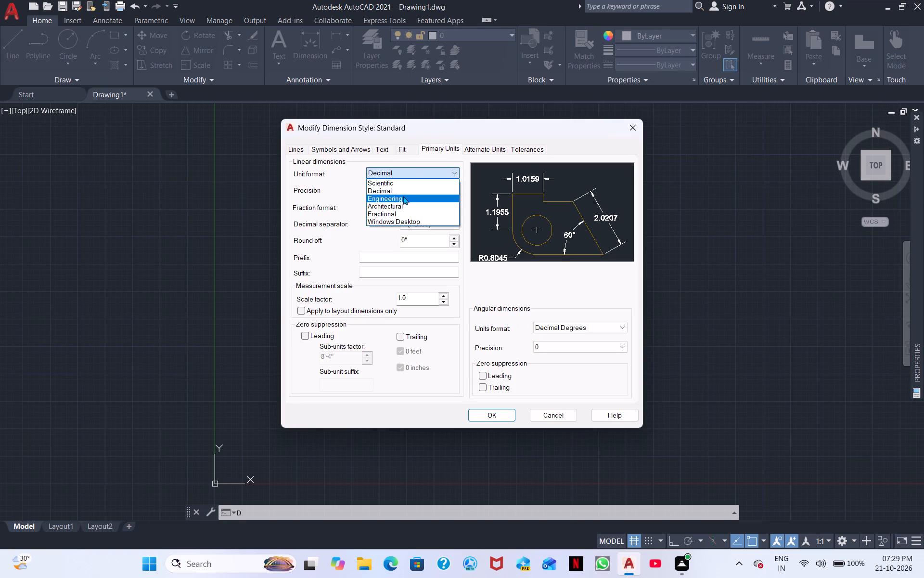
left_click(399, 205)
left_click(399, 193)
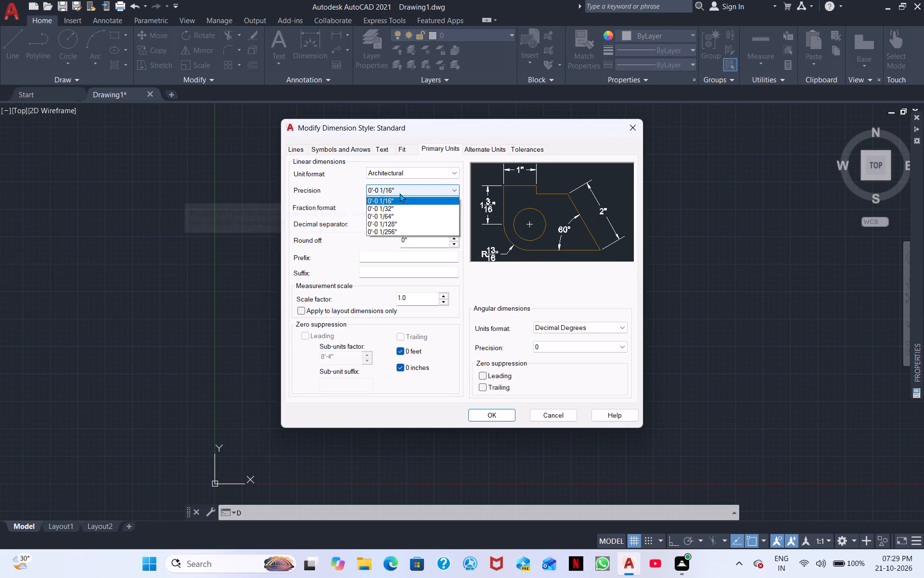
left_click(380, 207)
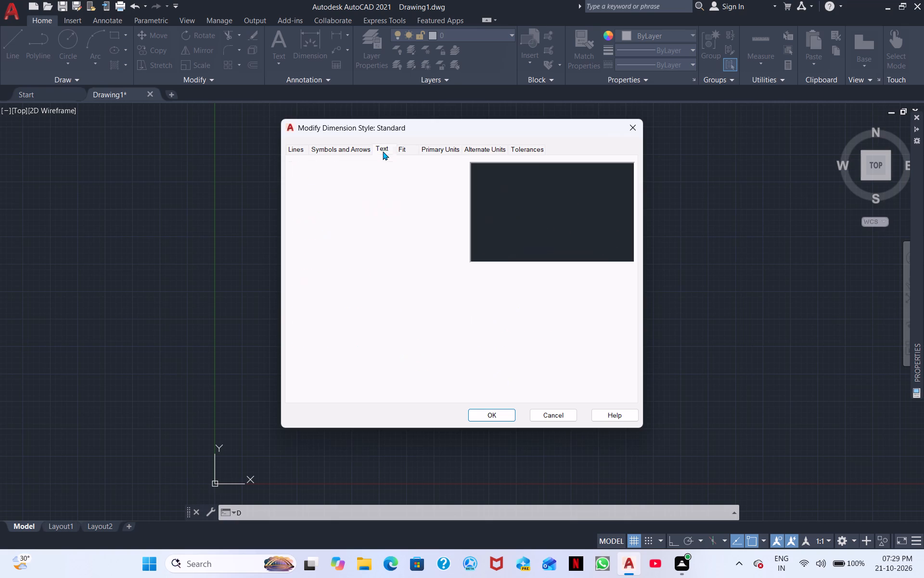
Set the Standard dimension style's text height to 5".
left_click(383, 151)
left_click_drag(439, 238, 398, 242)
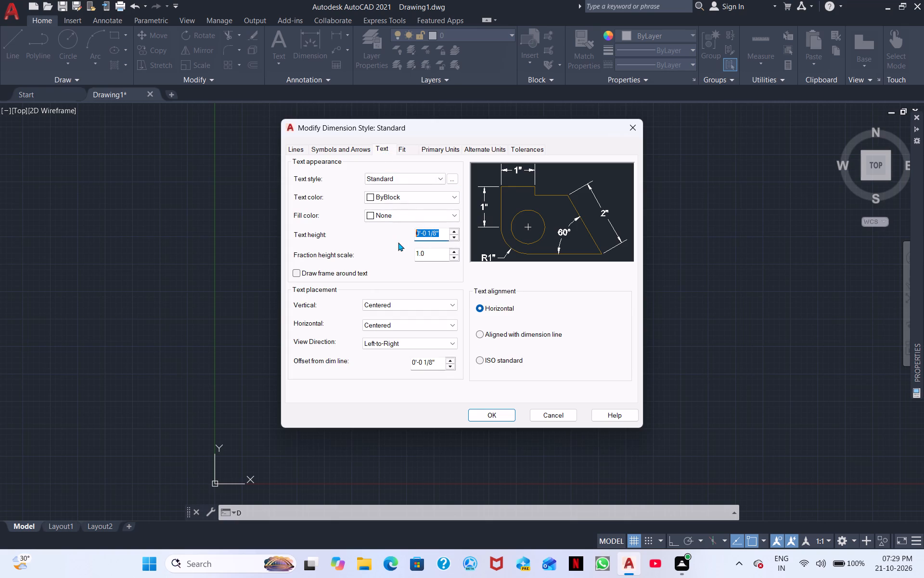
key("BackSpace")
key("5")
key("shift+quotedbl")
Set the Standard dimension style's arrow size to 5" and accept the style modifications.
left_click(360, 149)
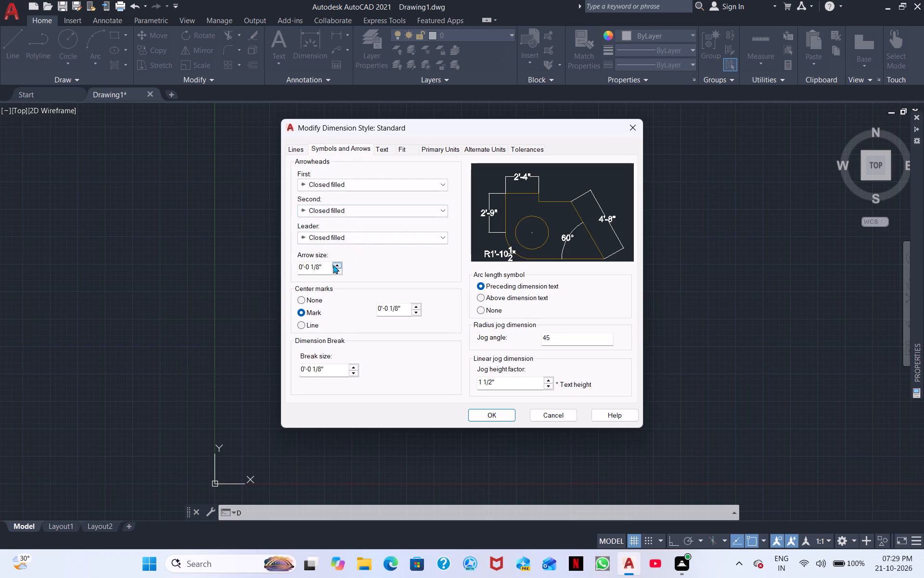
left_click_drag(331, 267, 282, 278)
key("BackSpace")
key("5")
key("shift+quotedbl")
left_click(484, 415)
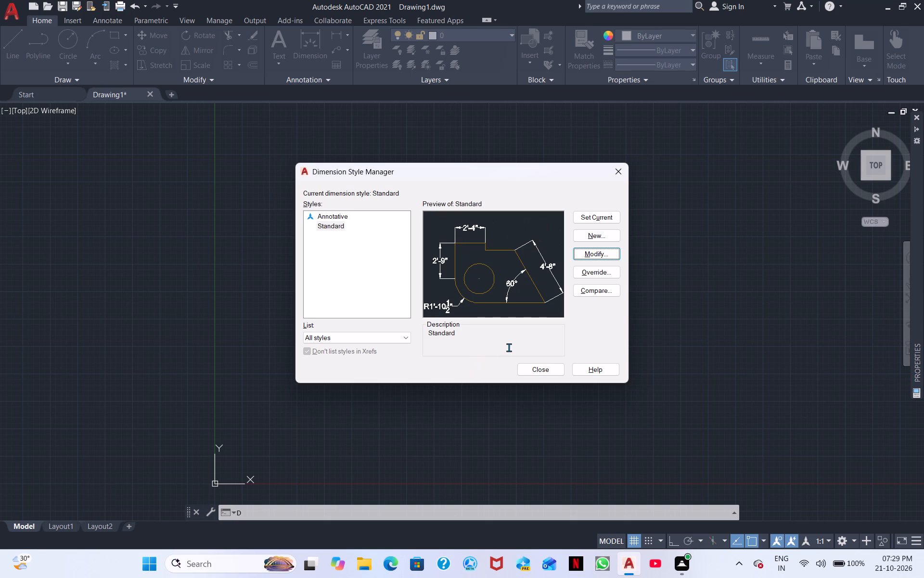
Make the Standard dimension style current and close the Dimension Style Manager.
left_click(589, 220)
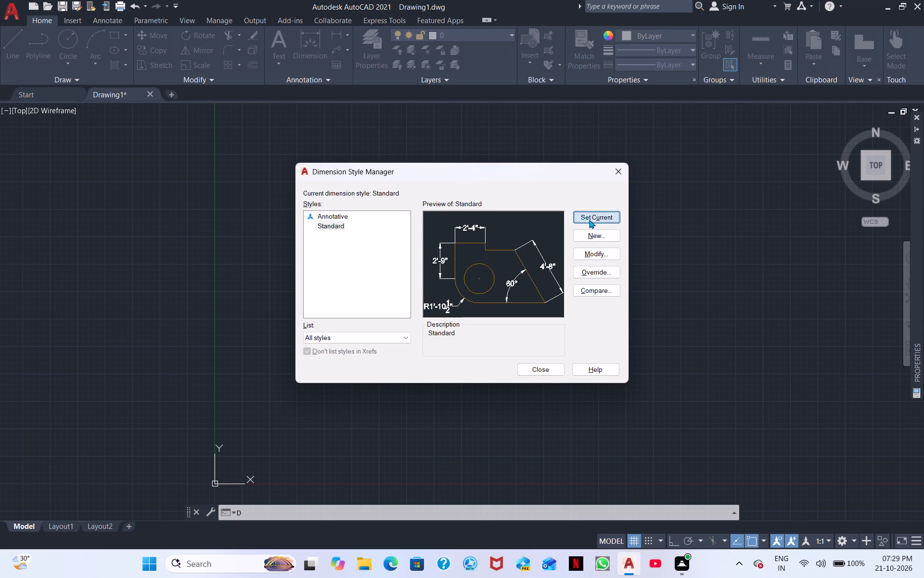
left_click(550, 371)
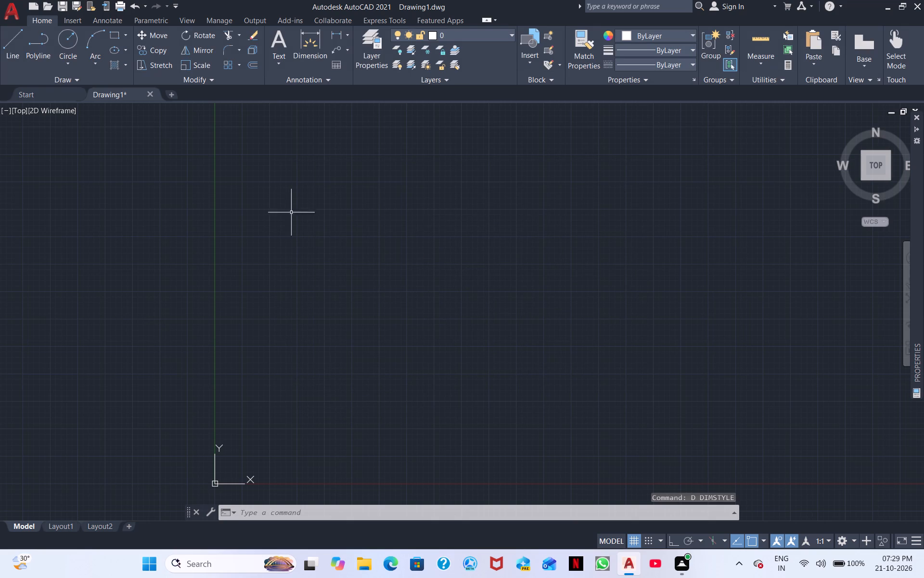
Draw a vertical construction line a short distance to the right of the drawing's origin.
key("x")
key("l")
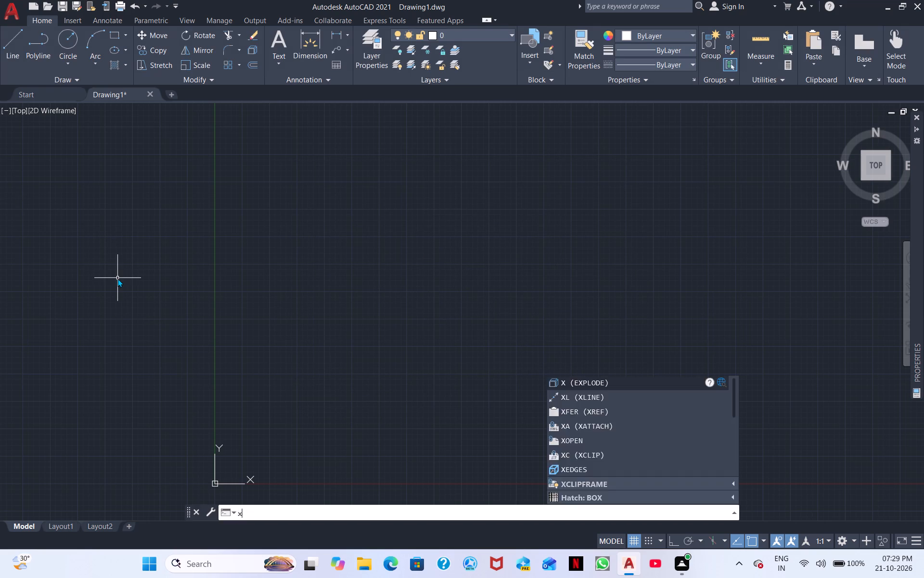
key("space")
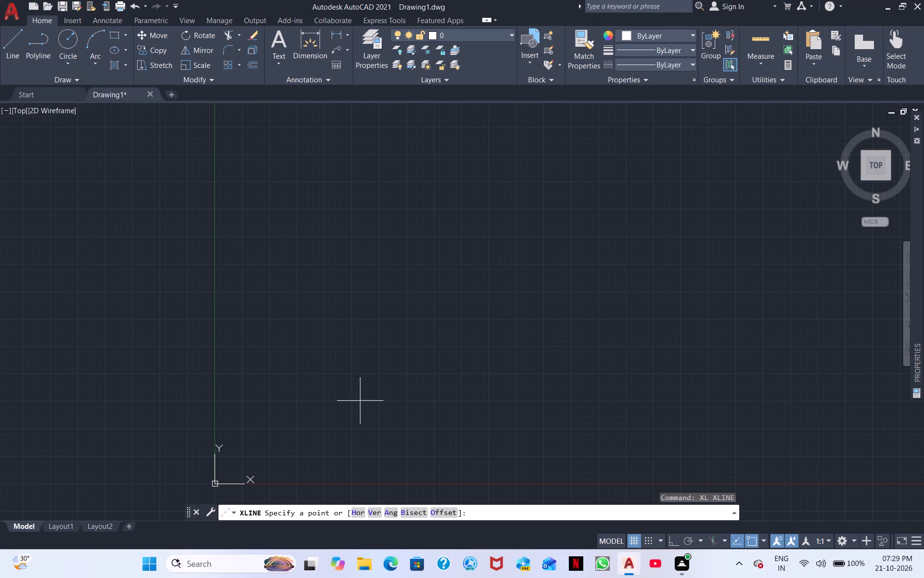
left_click(376, 506)
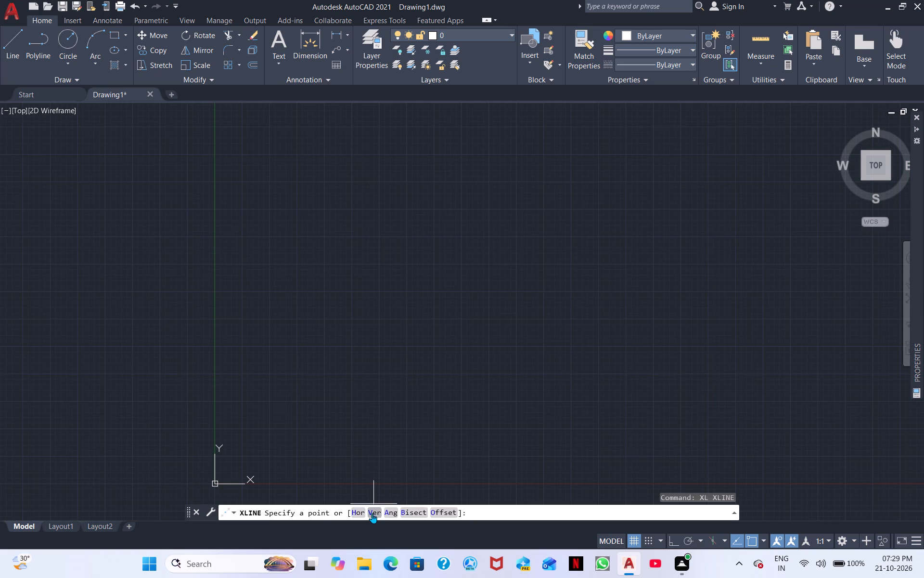
left_click(372, 513)
left_click(309, 395)
key("Escape")
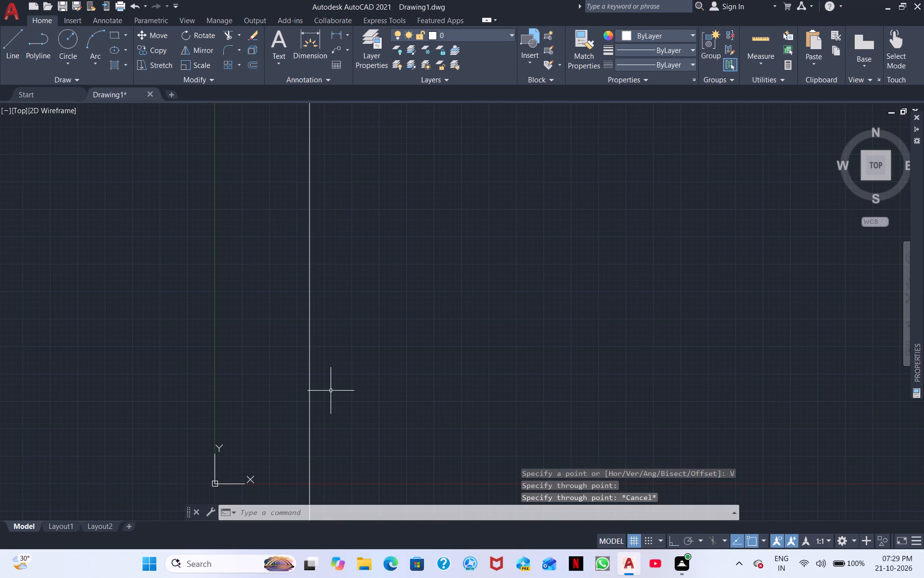
Offset the vertical construction line 9" to its right and end the Offset command.
type("o")
key("space")
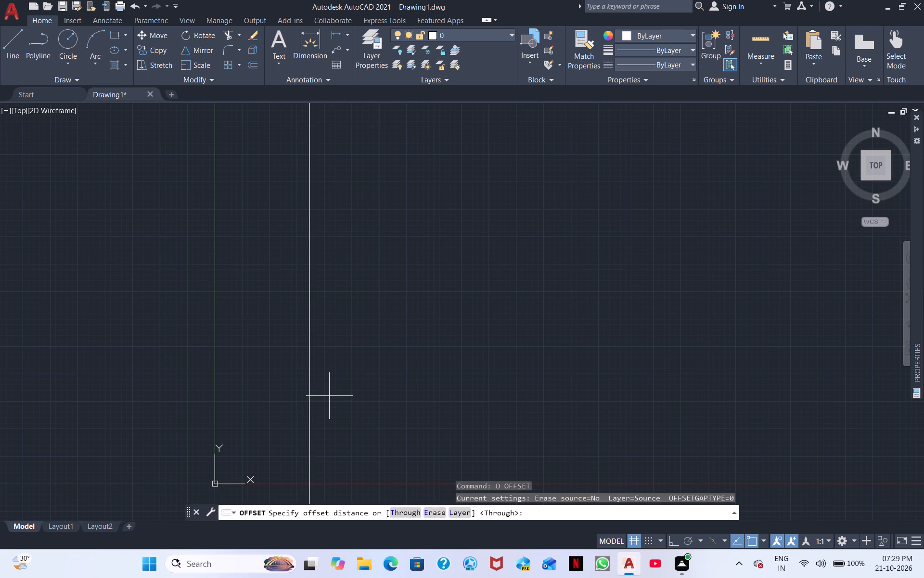
key("9")
key("shift+quotedbl")
key("space")
left_click(309, 426)
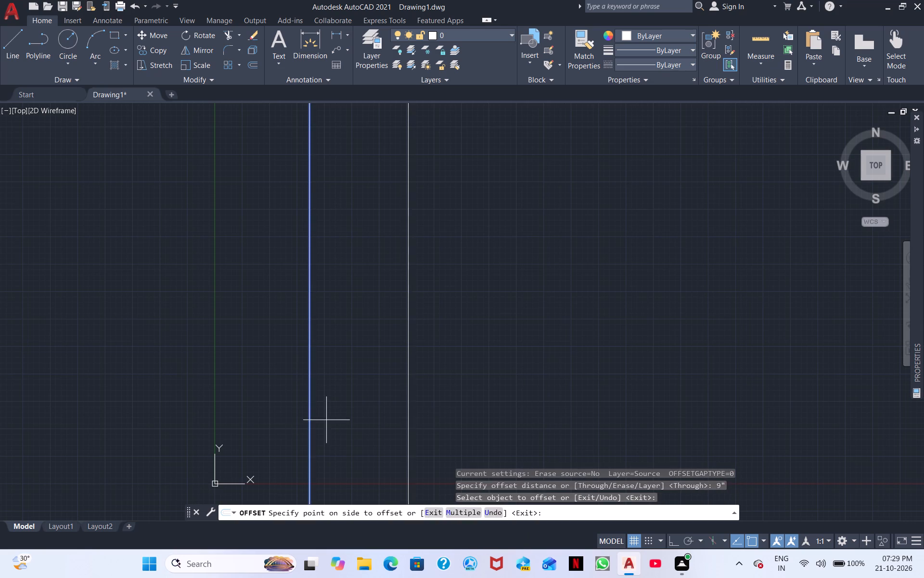
left_click(326, 420)
scroll(335, 412, "down", 3)
middle_click_drag(406, 379, 221, 435)
middle_click_drag(286, 396, 274, 341)
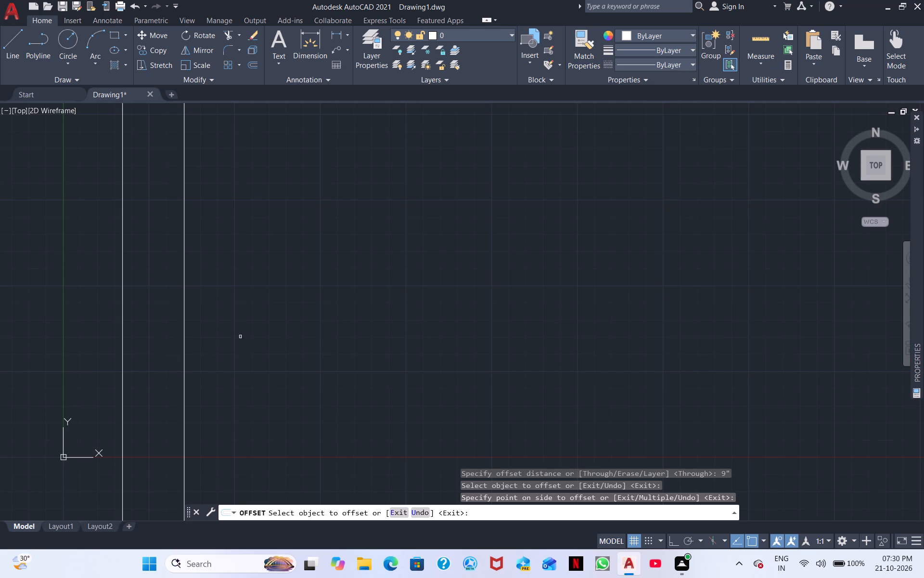
scroll(155, 246, "down", 1)
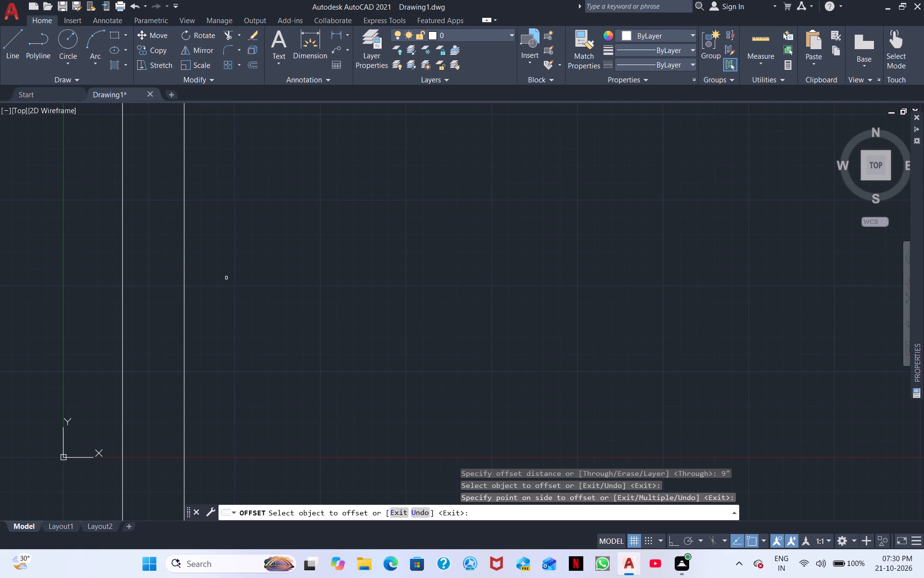
right_click(226, 279)
left_click(269, 286)
scroll(269, 286, "down", 2)
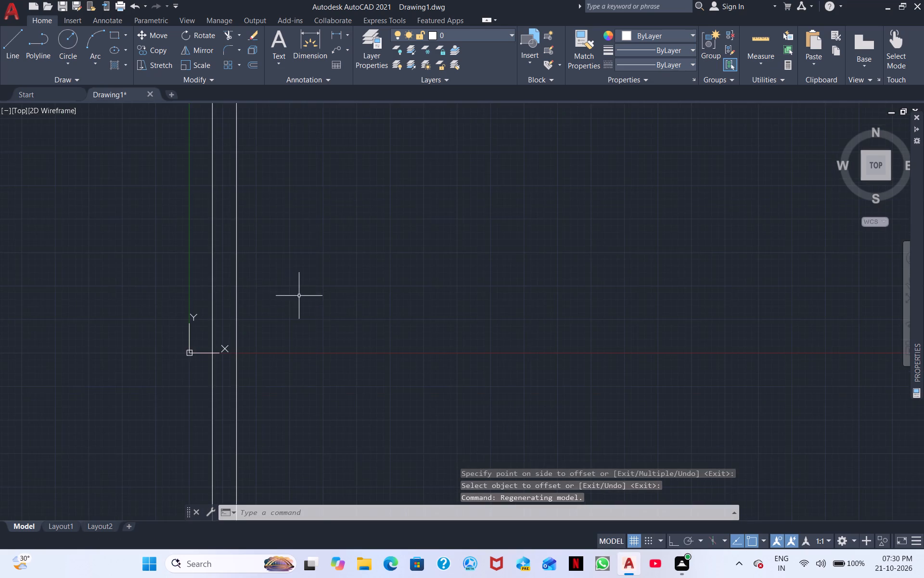
Offset the second vertical construction line 13'9" to its right to mark the far side of the room.
middle_click_drag(299, 297, 137, 287)
middle_click_drag(203, 298, 185, 364)
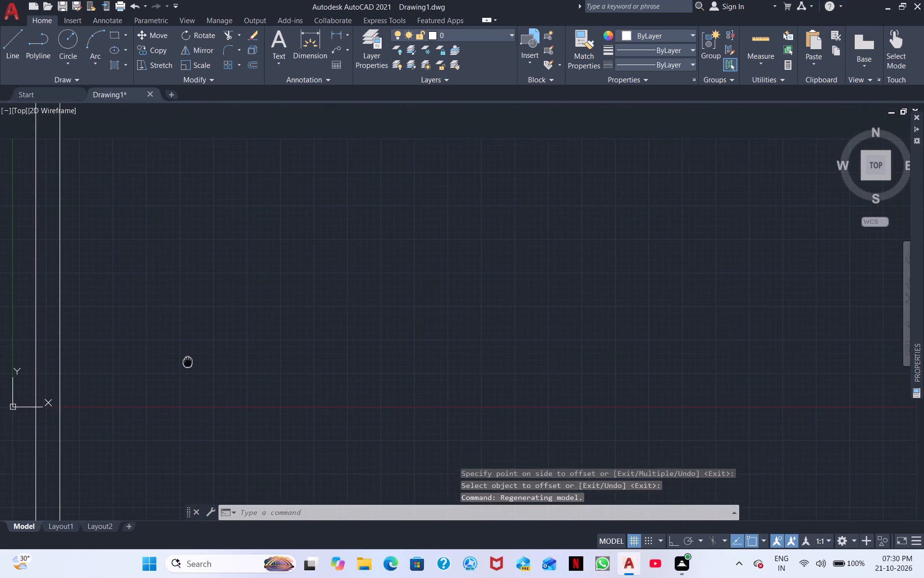
middle_click_drag(185, 364, 169, 370)
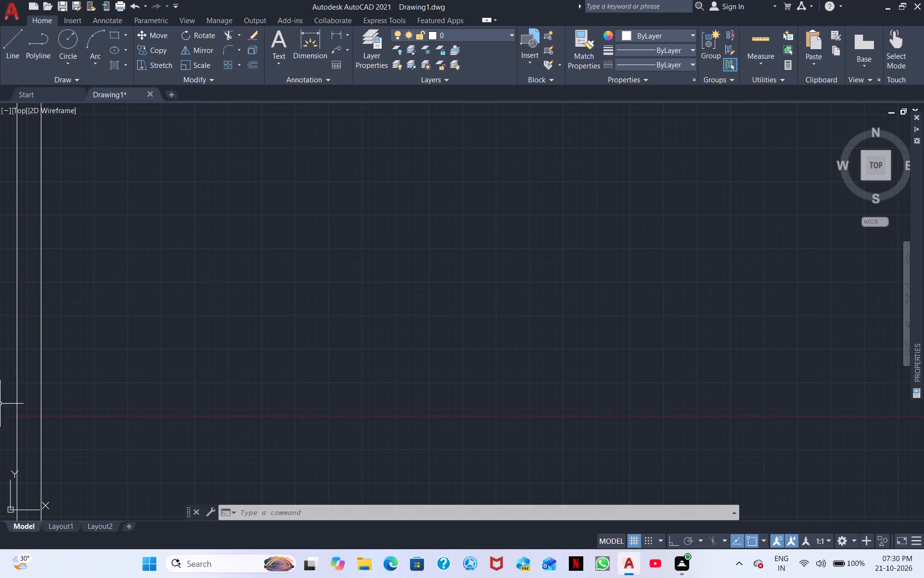
scroll(255, 374, "down", 1)
middle_click_drag(302, 369, 231, 447)
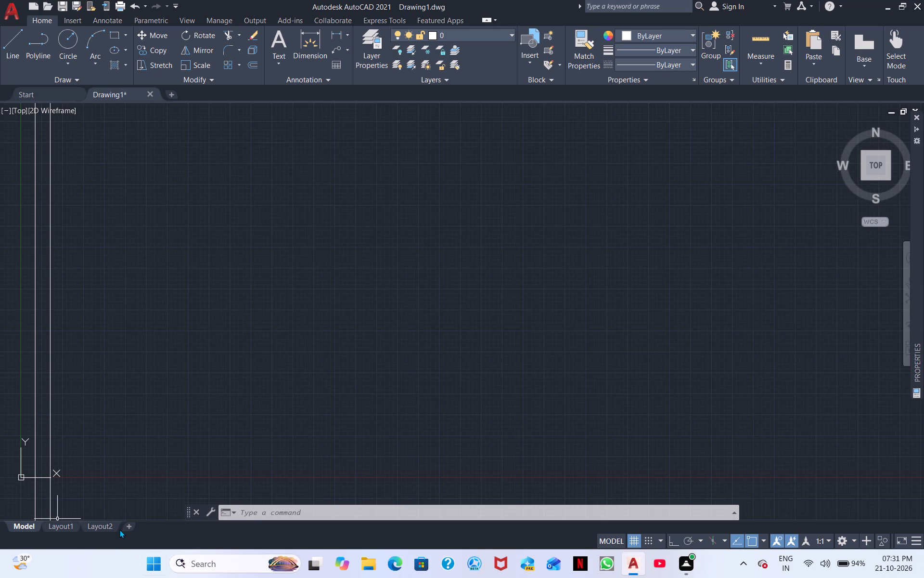
middle_click_drag(115, 534, 36, 577)
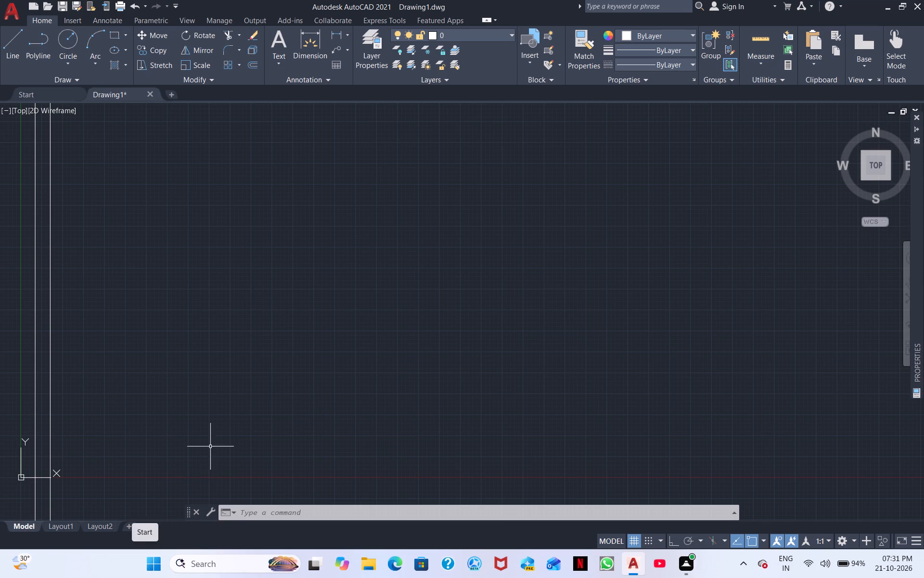
scroll(201, 406, "down", 1)
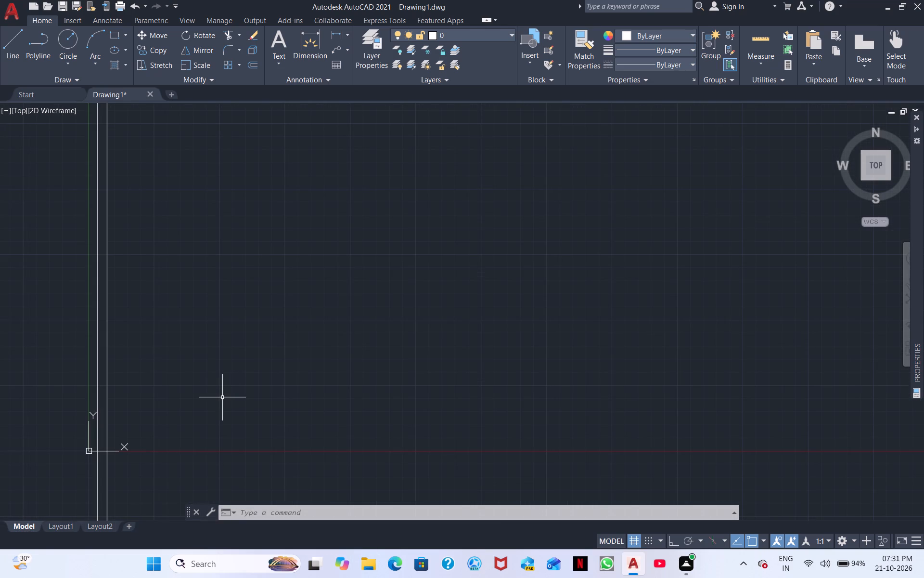
type("o")
key("space")
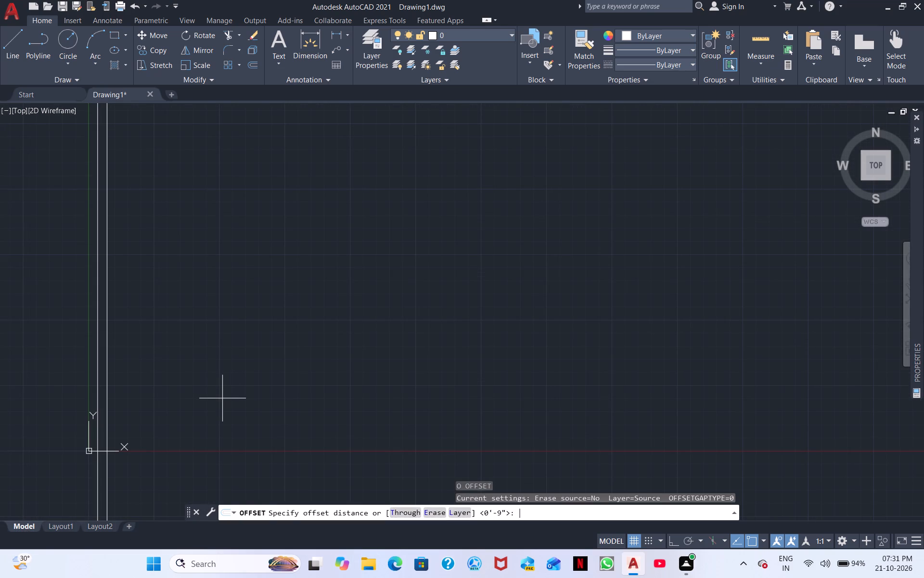
type("13")
type("'9\"")
key("Return")
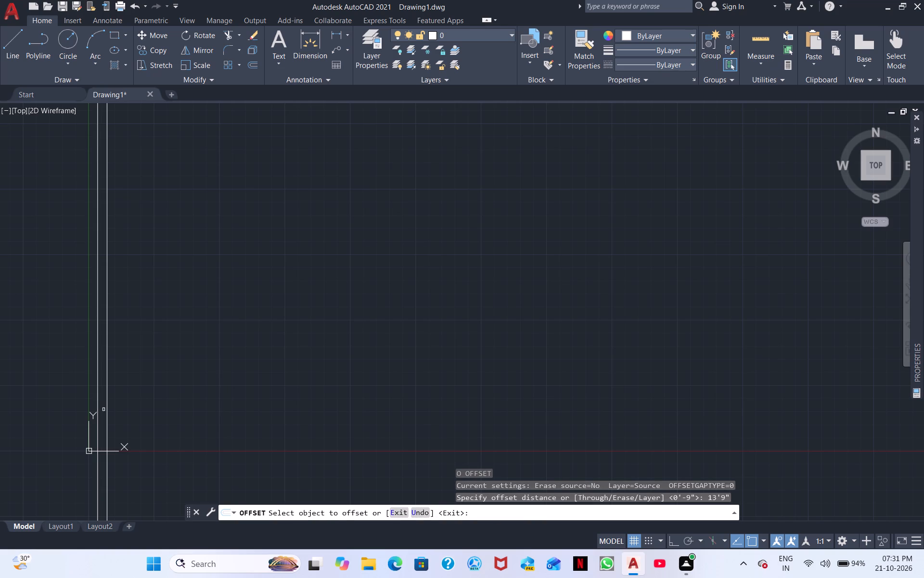
left_click(106, 410)
left_click(201, 430)
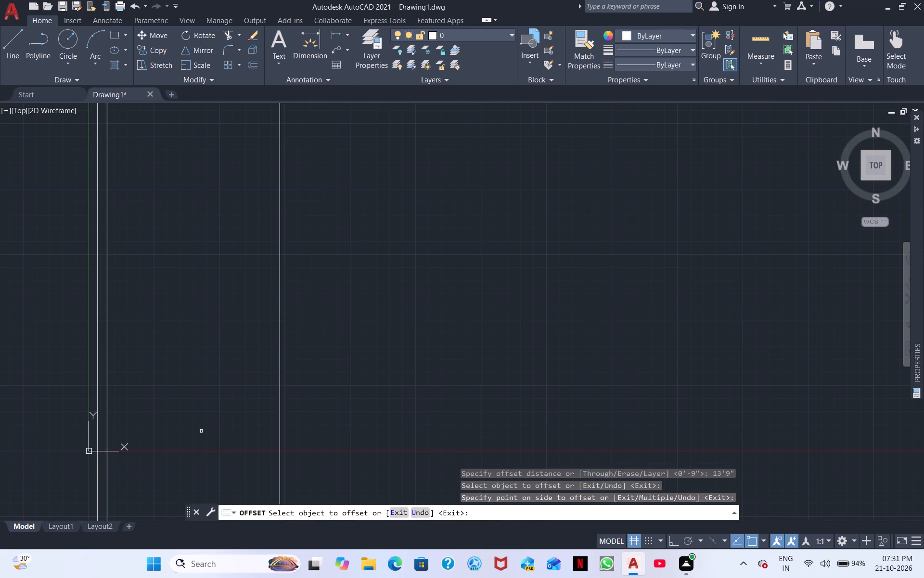
key("space")
Offset the rightmost vertical construction line 5" to its right to form a partition wall, and end the Offset command.
key("space")
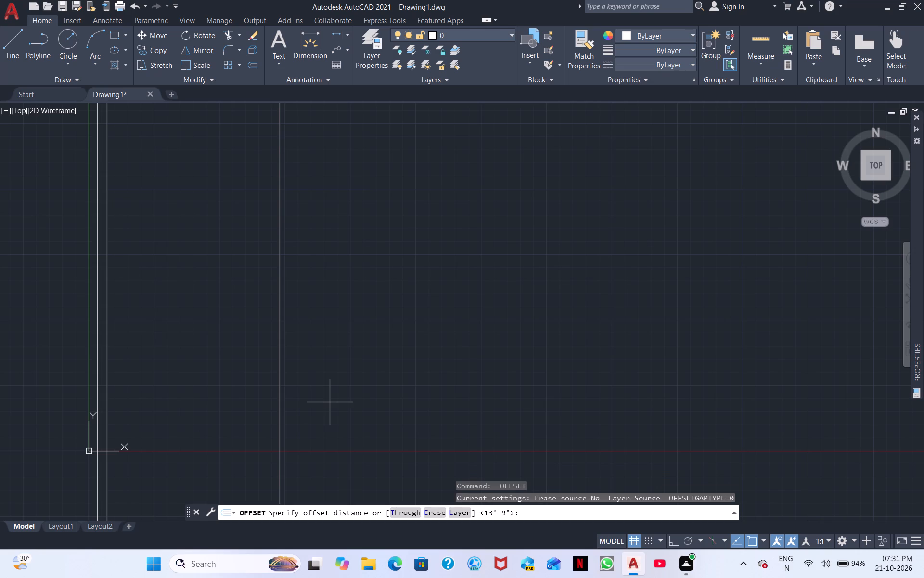
type("5\"")
key("Return")
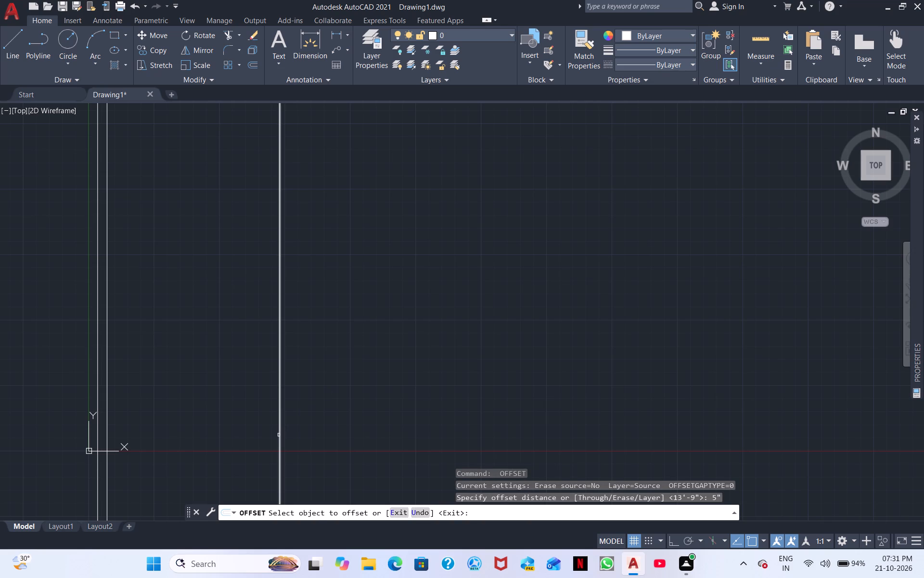
left_click(278, 435)
left_click(296, 439)
key("space")
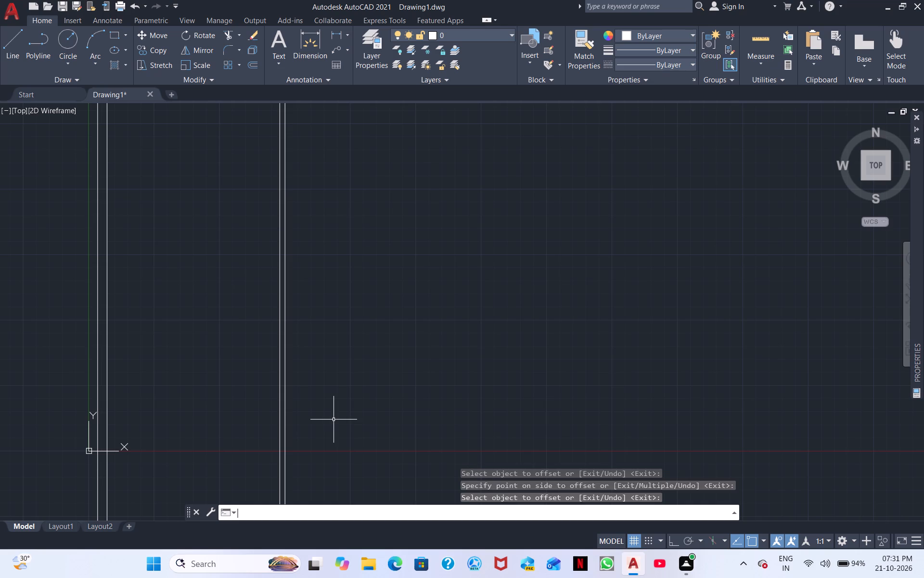
Start another Offset for the next vertical wall line.
key("space")
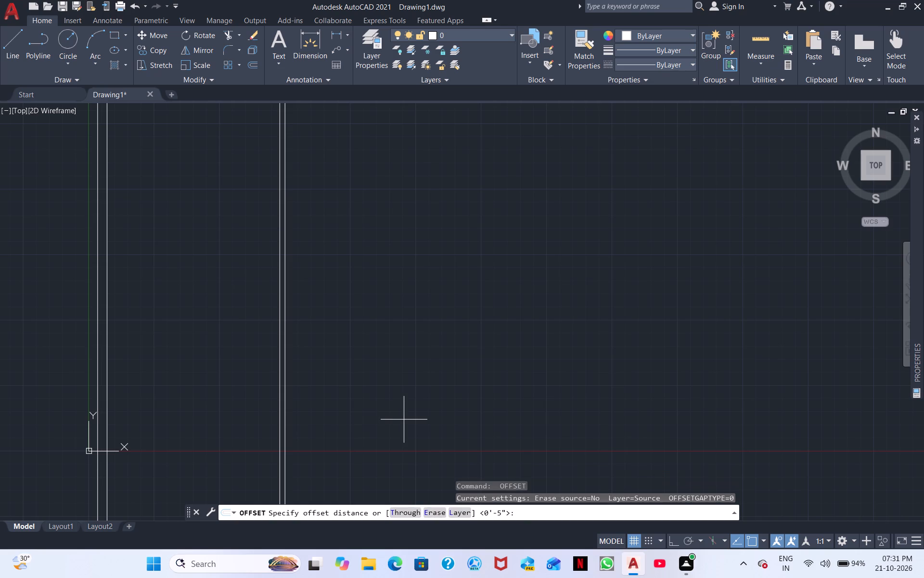
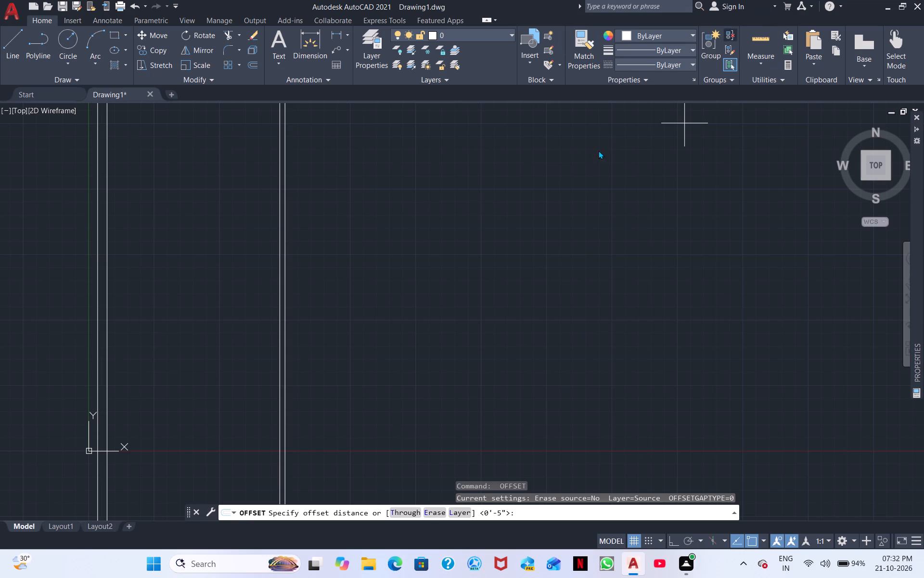
Offset the rightmost vertical construction line 11'6" to its right to mark the far side of the second room.
middle_click_drag(413, 293, 353, 373)
scroll(359, 369, "up", 1)
scroll(374, 366, "down", 1)
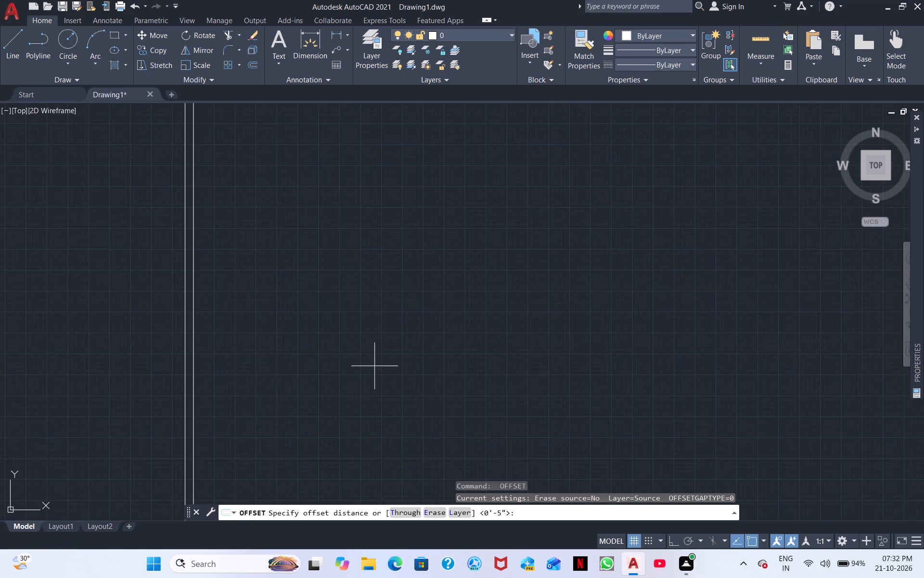
scroll(381, 368, "down", 1)
middle_click_drag(388, 368, 366, 299)
scroll(375, 332, "up", 1)
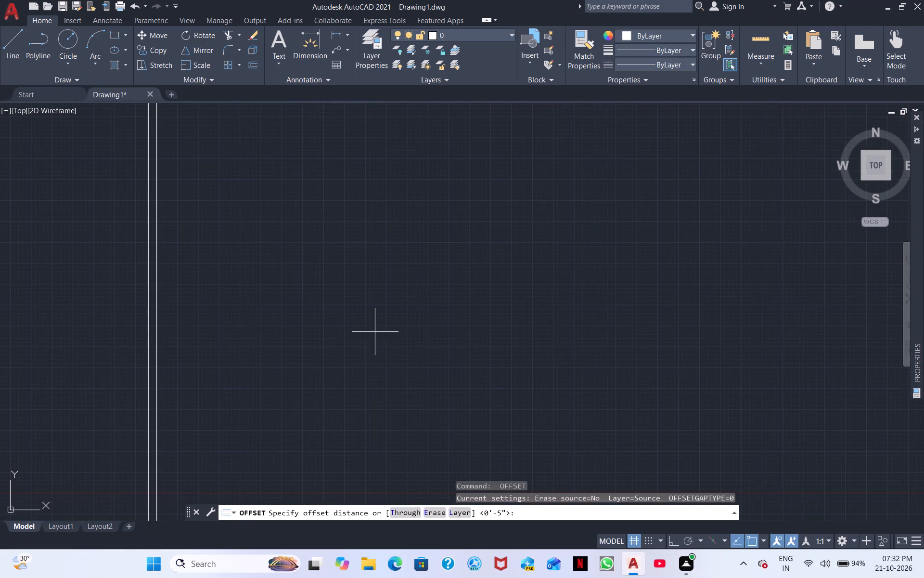
middle_click_drag(370, 348, 460, 307)
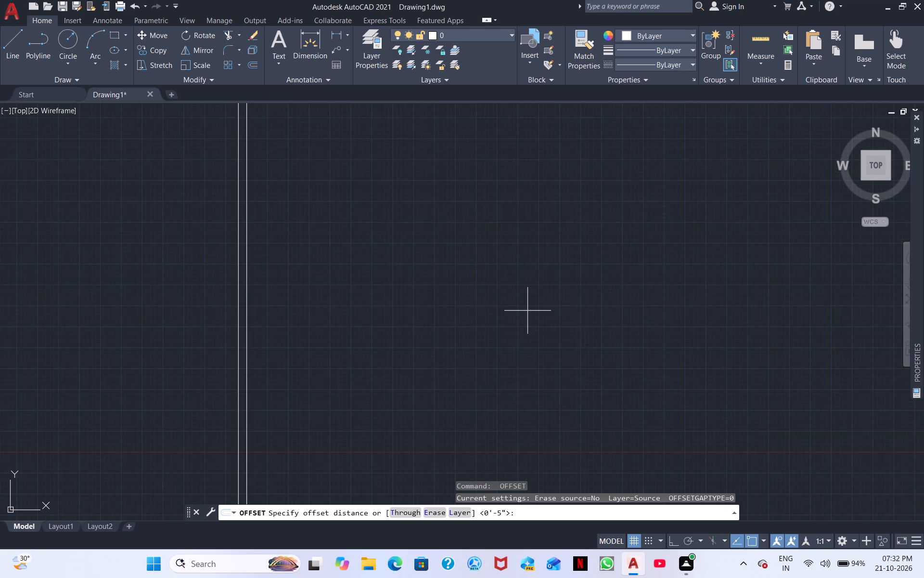
key("space")
key("space")
key("space")
type("11'6\"")
key("Return")
scroll(225, 274, "down", 2)
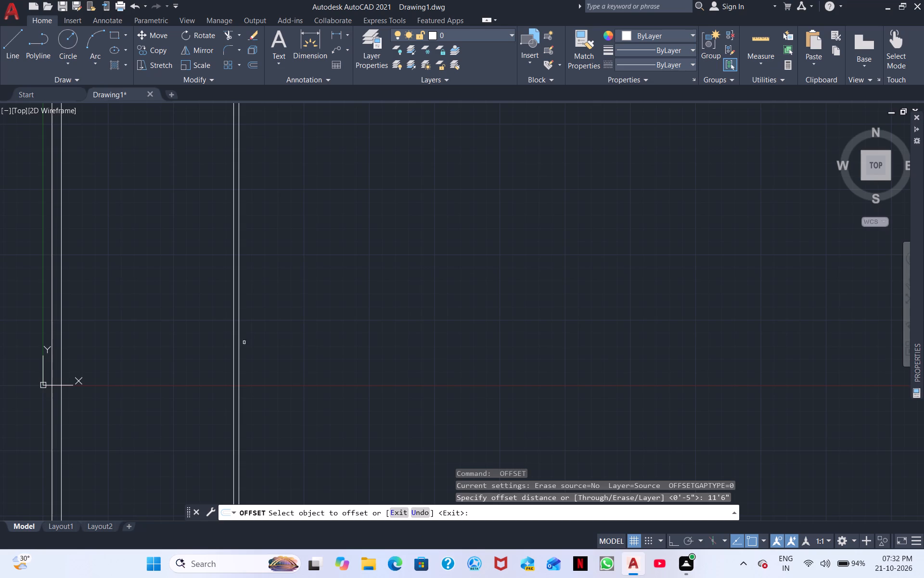
left_click(240, 361)
left_click(308, 373)
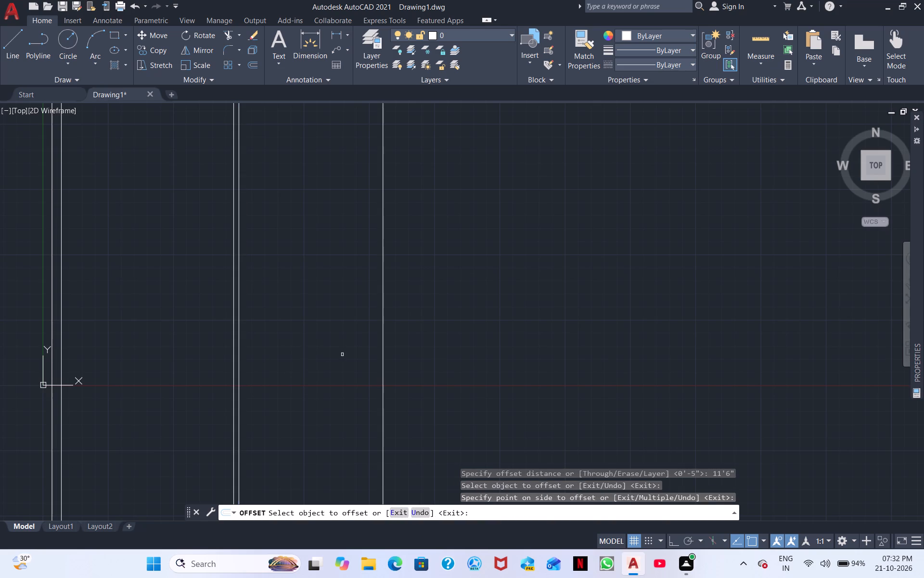
key("space")
Offset the new rightmost vertical line 5" to its right to form the second partition wall, and end the Offset command.
key("space")
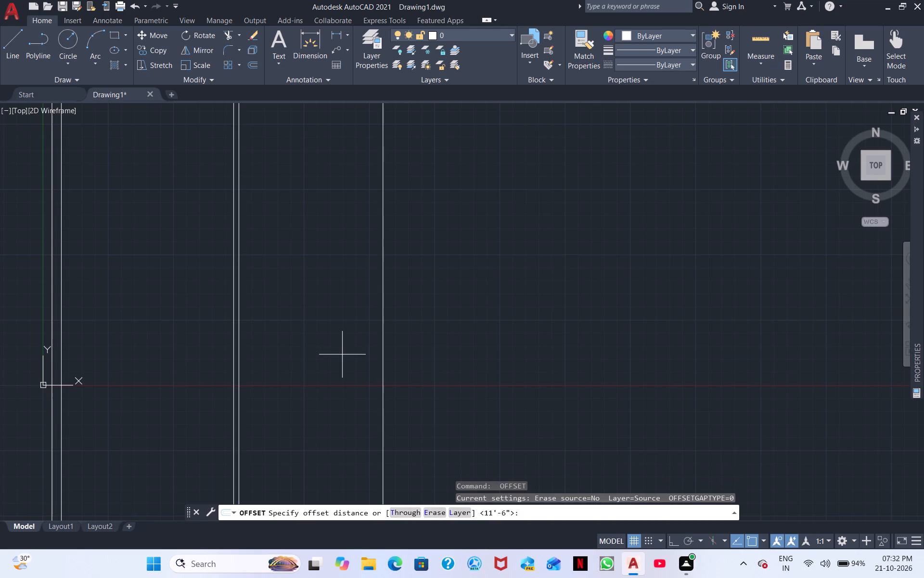
type("55")
key("BackSpace")
key("shift+quotedbl")
key("Return")
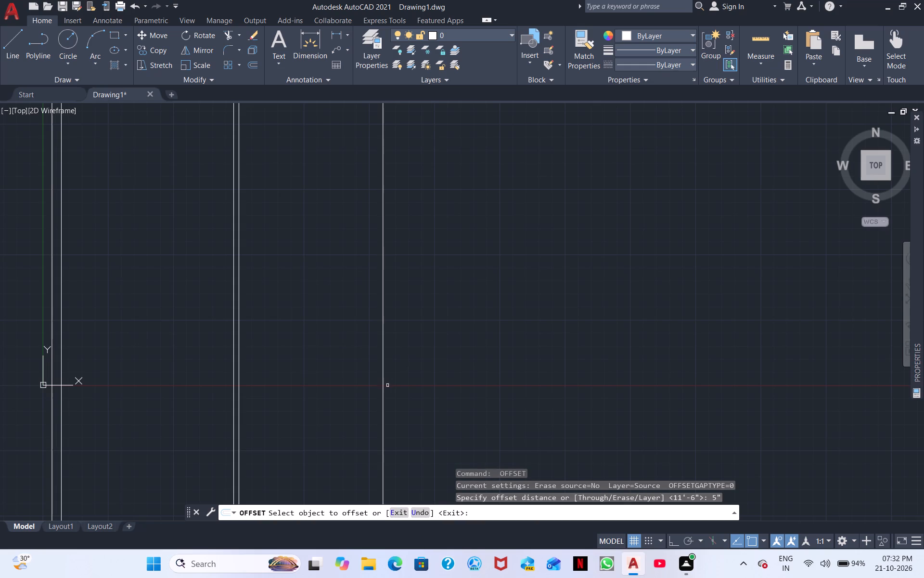
left_click(384, 391)
left_click(400, 393)
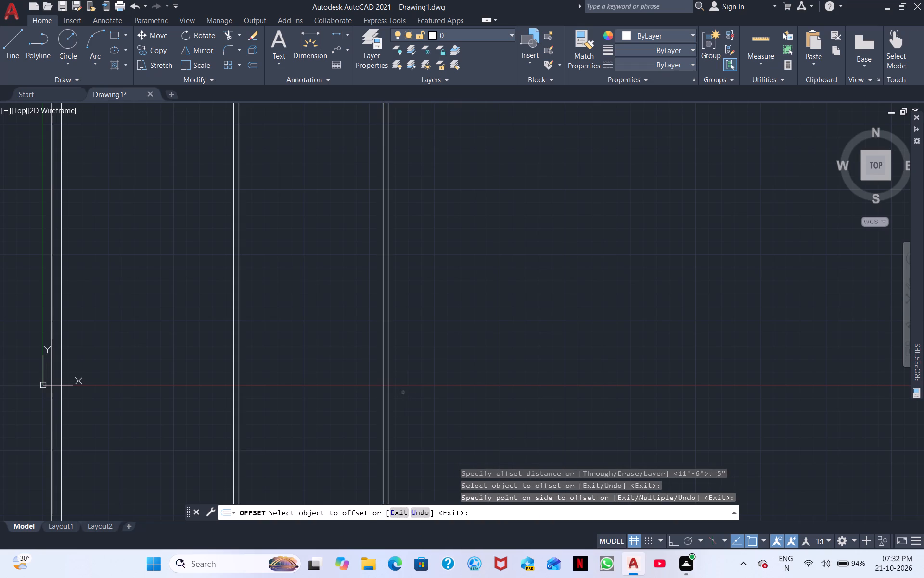
middle_click_drag(404, 394, 296, 422)
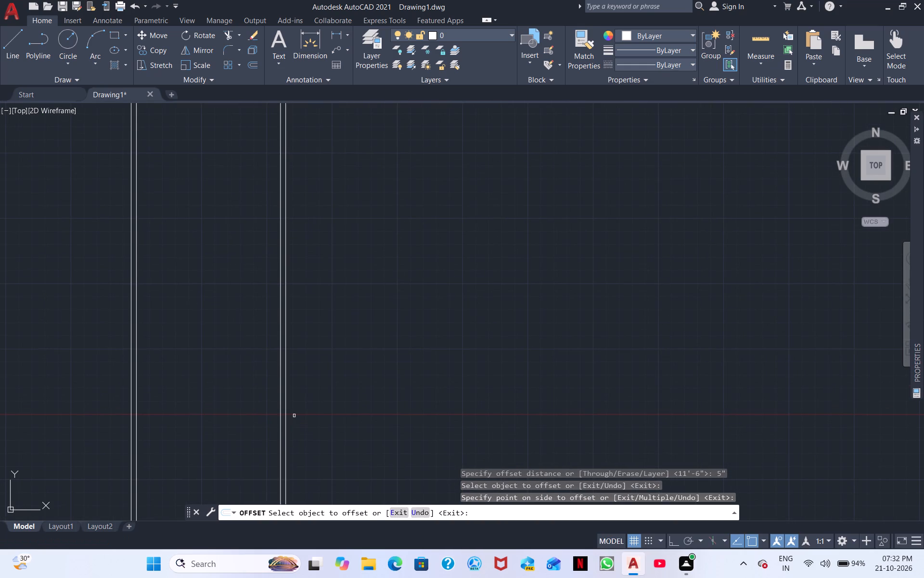
key("space")
Offset the rightmost vertical line 5'6" to its right to mark the far side of the third bay.
key("space")
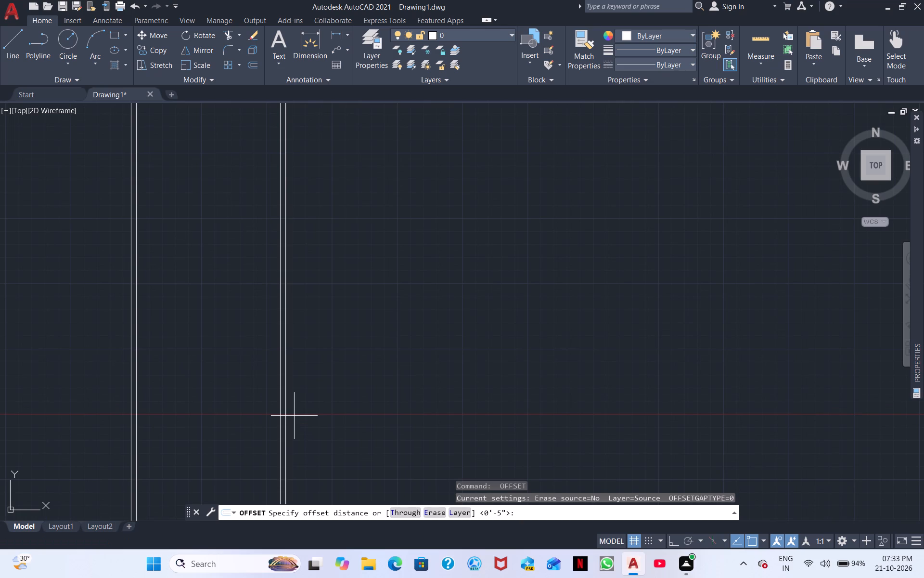
type("5'")
type("6\"")
key("Return")
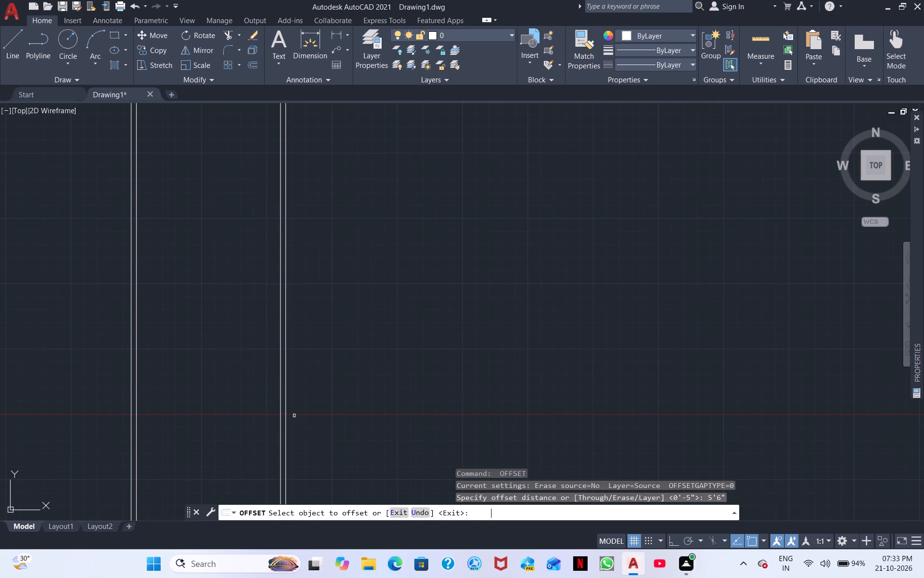
double_click(283, 430)
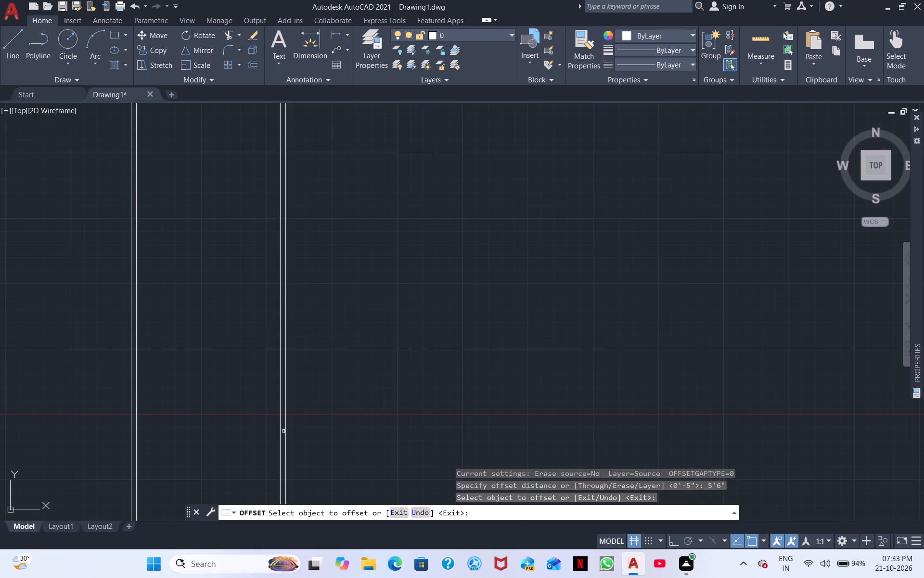
left_click(284, 433)
left_click(332, 443)
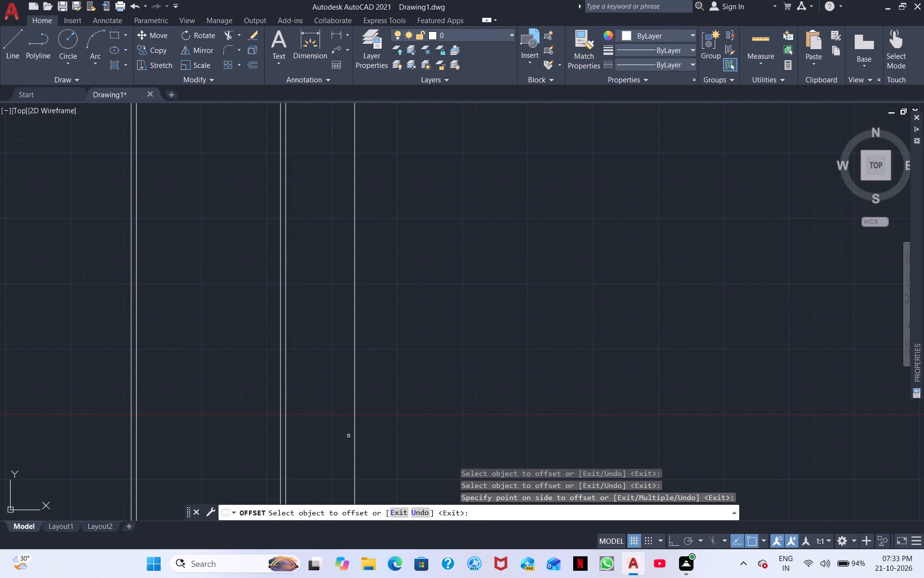
scroll(349, 435, "down", 3)
key("o")
key("BackSpace")
key("space")
Offset the rightmost vertical line 9" to its right to form the outer wall, and end the Offset command.
key("space")
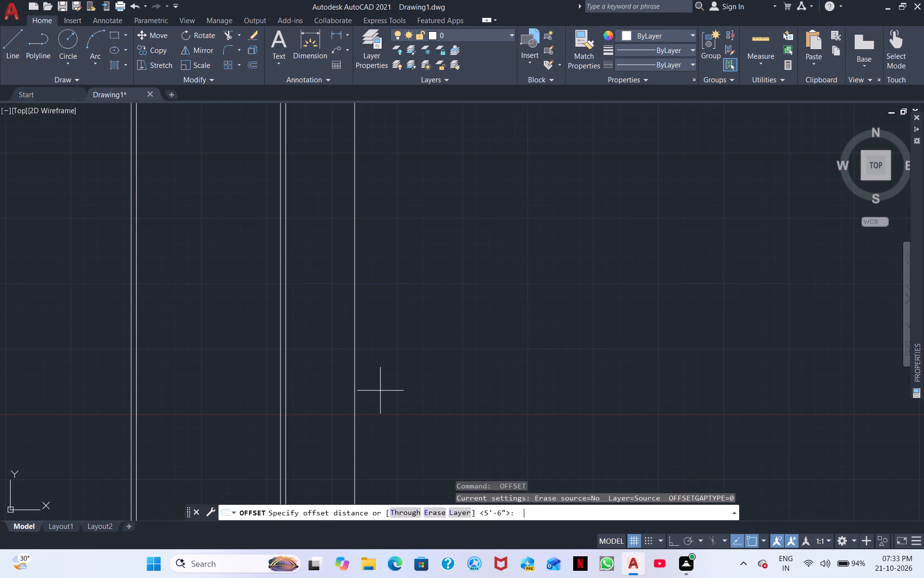
type("9\"")
key("Return")
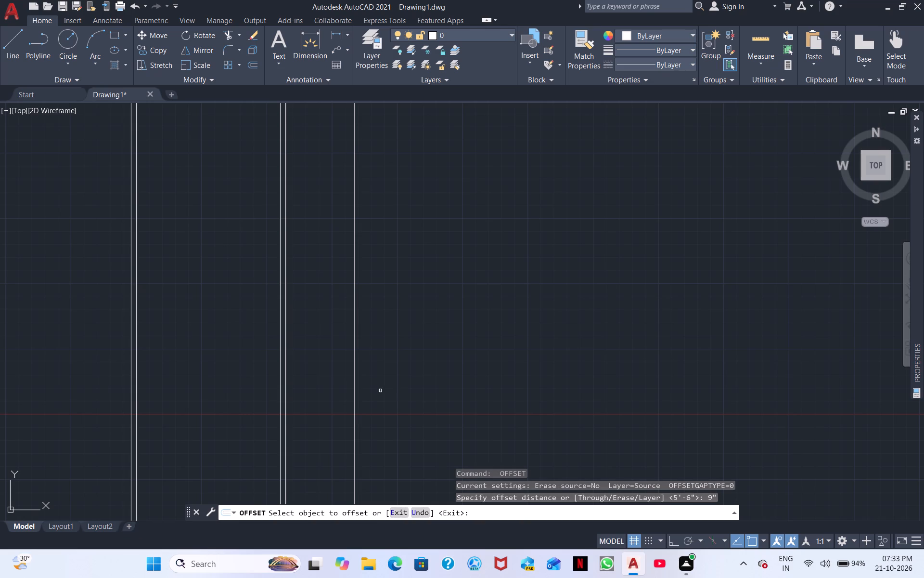
left_click(355, 409)
left_click(370, 415)
scroll(375, 414, "down", 3)
middle_click_drag(399, 417, 397, 427)
scroll(398, 426, "down", 2)
right_click(399, 416)
left_click(433, 288)
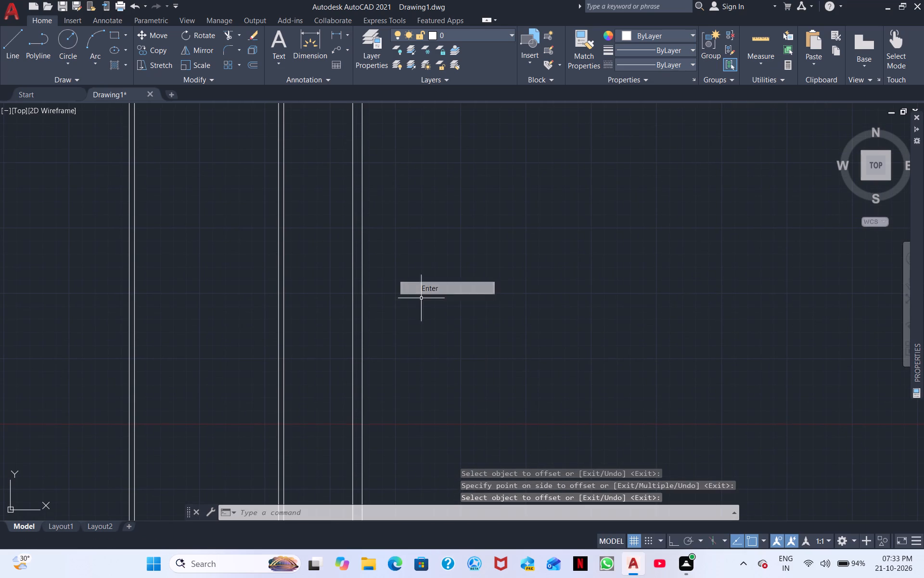
right_click_drag(396, 425, 396, 431)
left_click(406, 474)
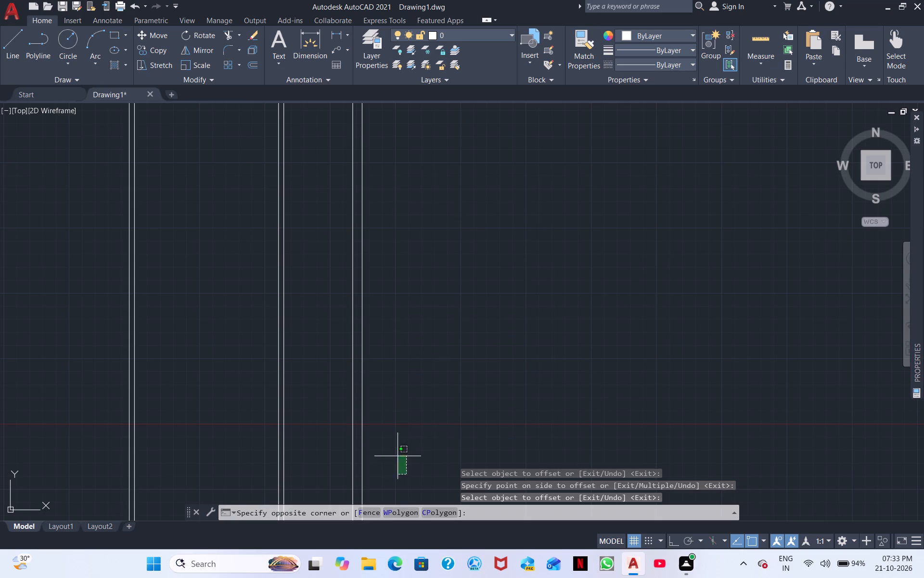
scroll(481, 422, "down", 6)
left_click(446, 438)
Turn on Ortho and check the overall width between the outermost wall lines with a linear dimension, cancelling before placing it.
scroll(444, 439, "down", 1)
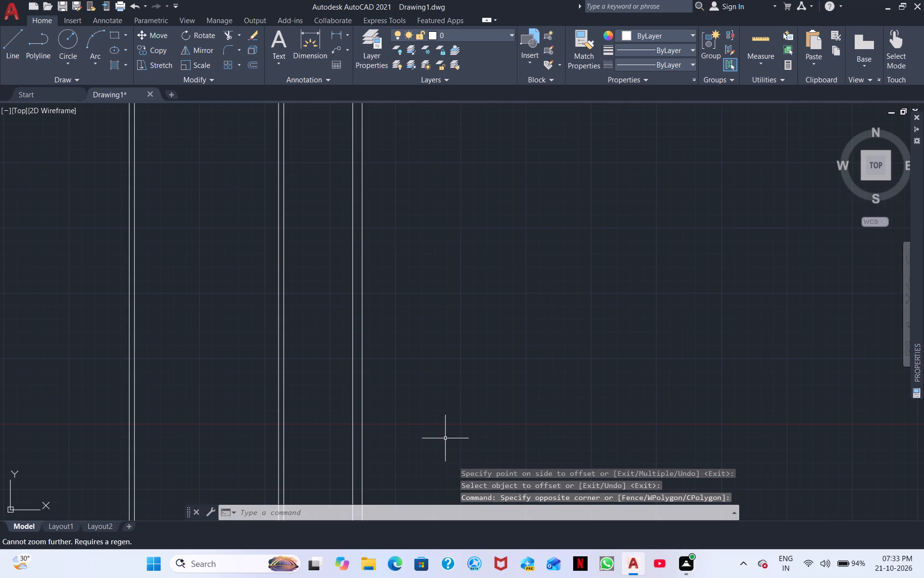
scroll(445, 439, "down", 2)
scroll(396, 439, "up", 3)
middle_click_drag(332, 441, 384, 452)
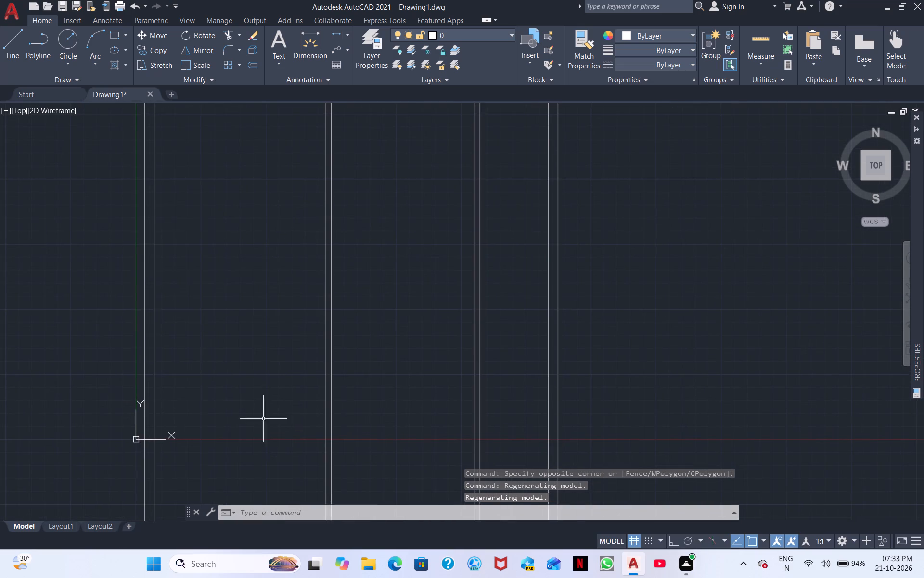
left_click(333, 38)
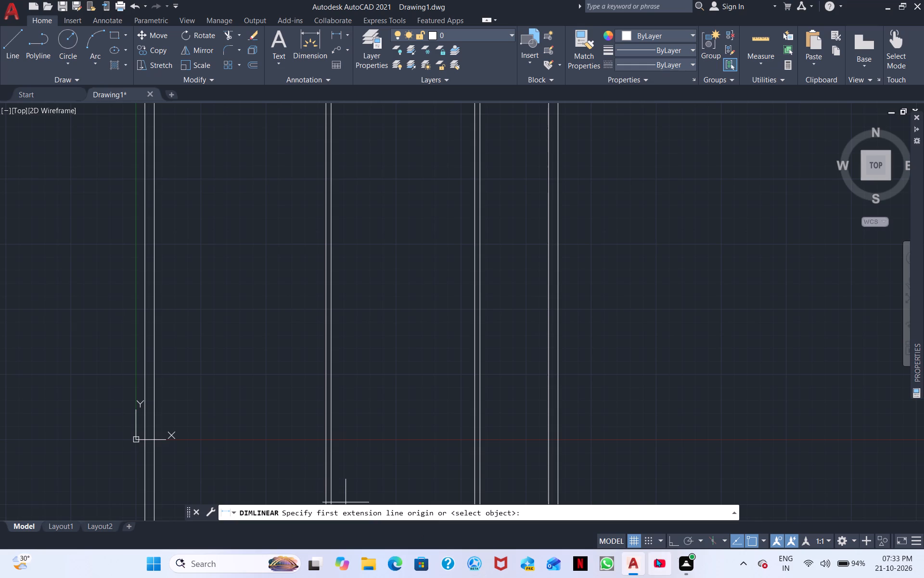
left_click(675, 540)
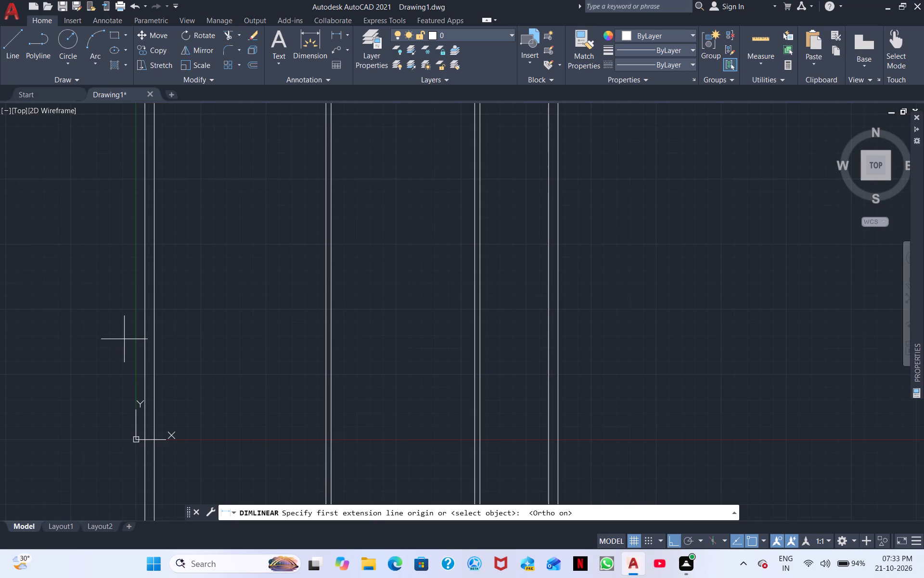
left_click(146, 350)
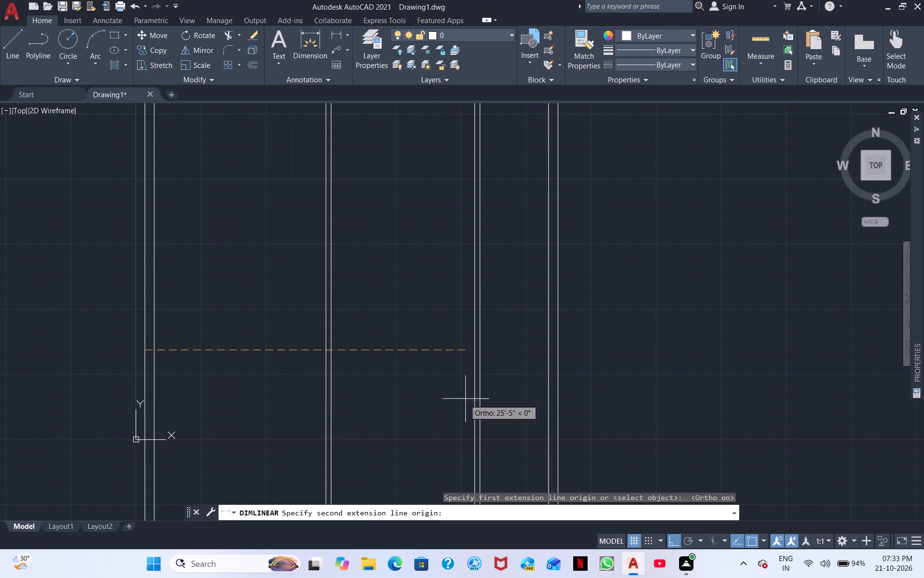
left_click(561, 352)
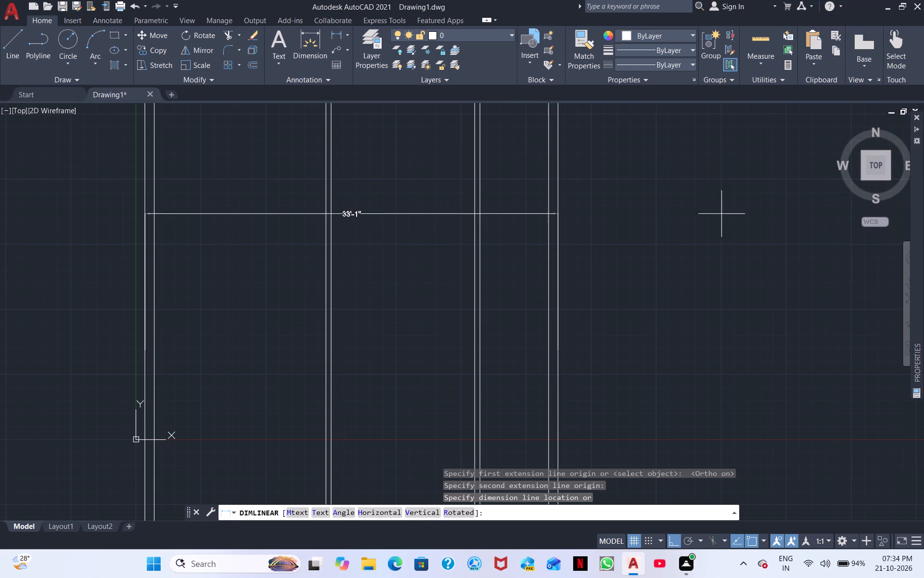
right_click(512, 203)
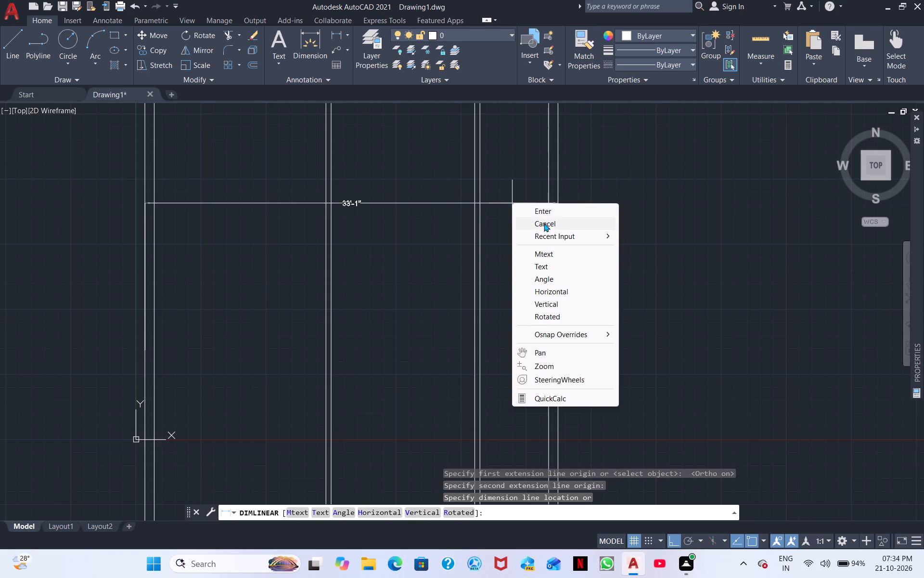
left_click(544, 223)
Draw a horizontal line across the plan from the leftmost to the rightmost vertical wall line, and end the Line command.
left_click(8, 39)
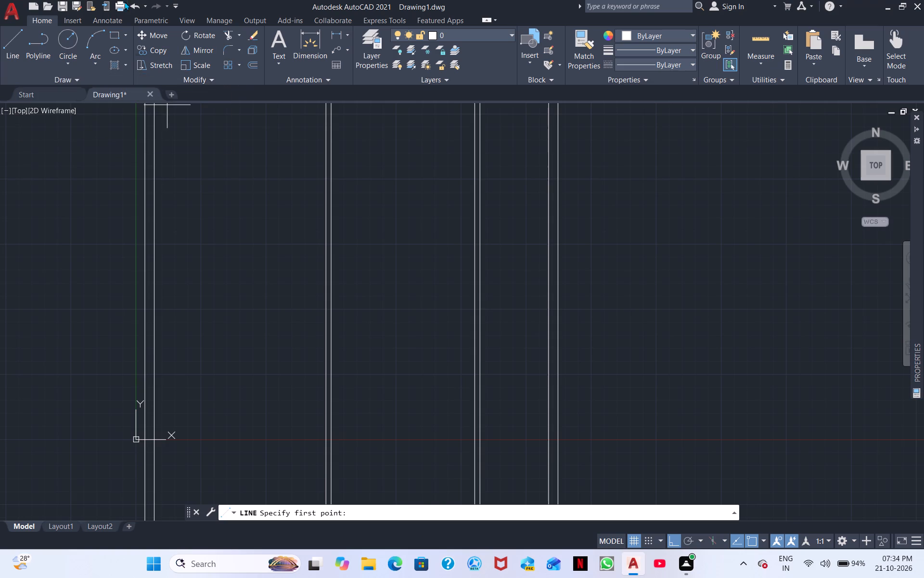
left_click(8, 42)
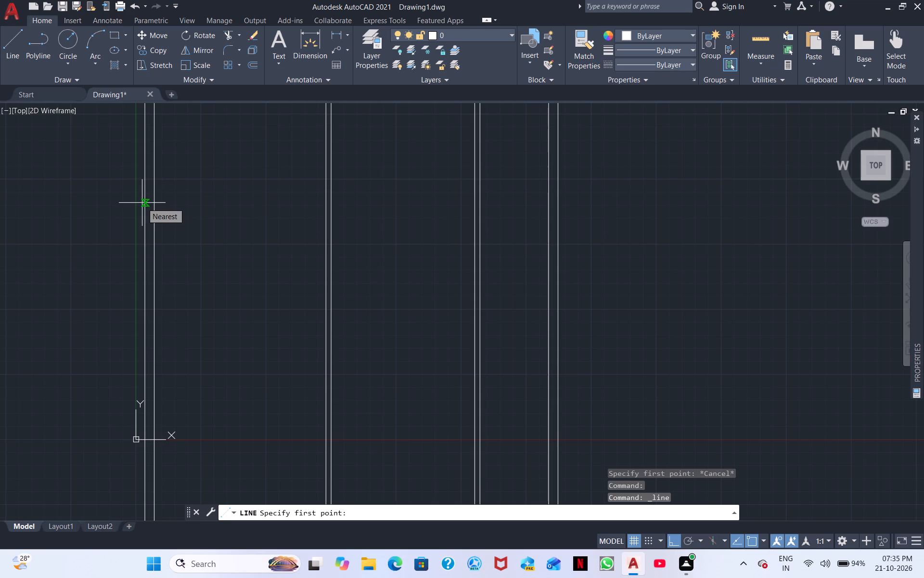
left_click(144, 220)
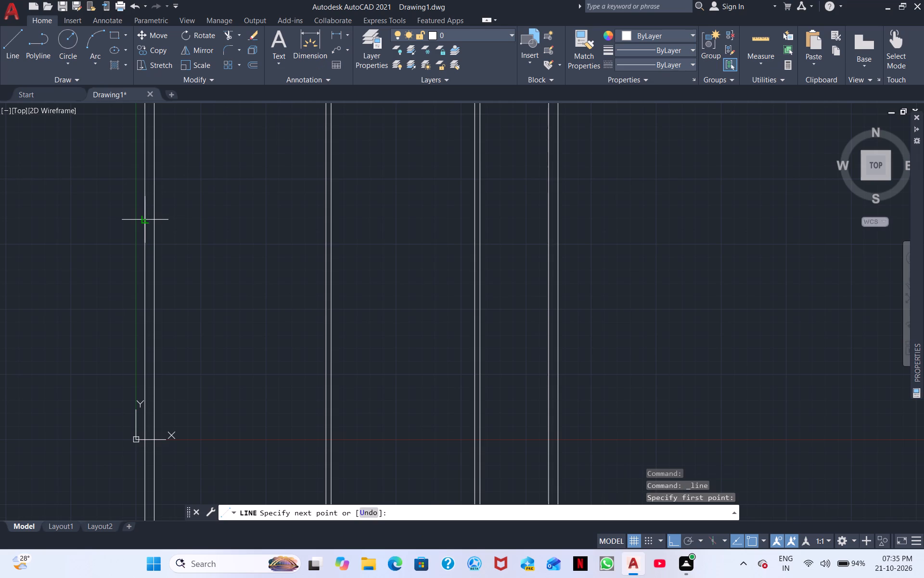
left_click(559, 221)
right_click(610, 238)
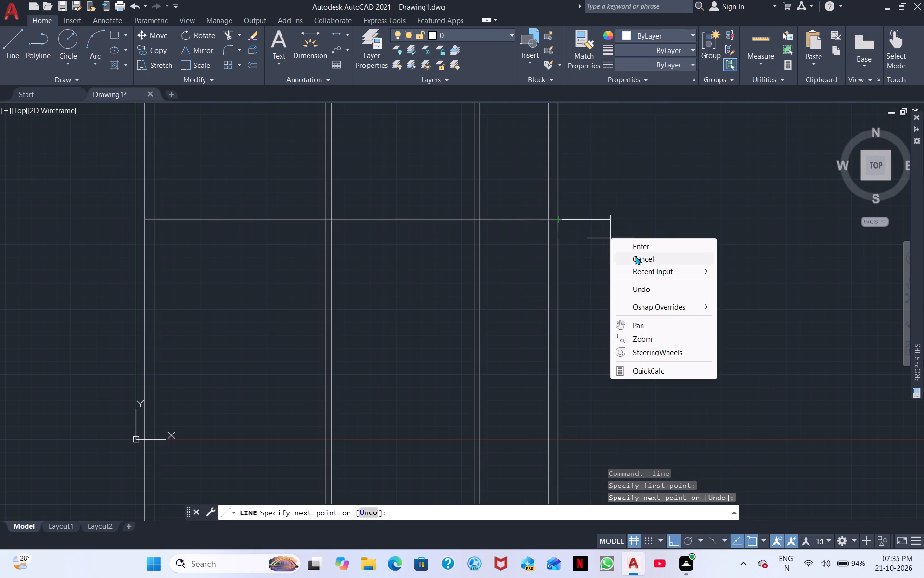
left_click(634, 258)
Trim away the parts of all vertical wall lines that extend above the horizontal line, and end the Trim command.
scroll(496, 210, "down", 1)
middle_click_drag(449, 250, 431, 334)
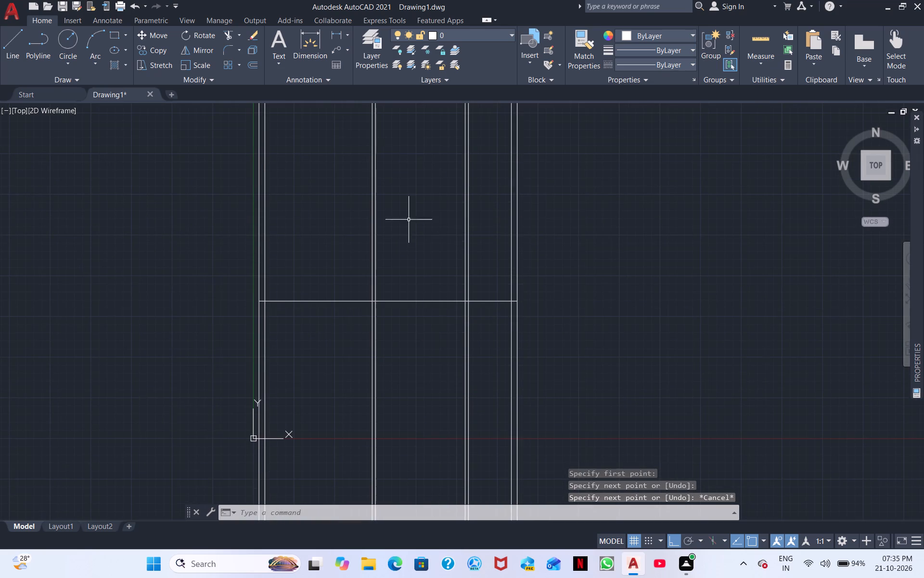
left_click(228, 40)
left_click_drag(247, 212, 582, 216)
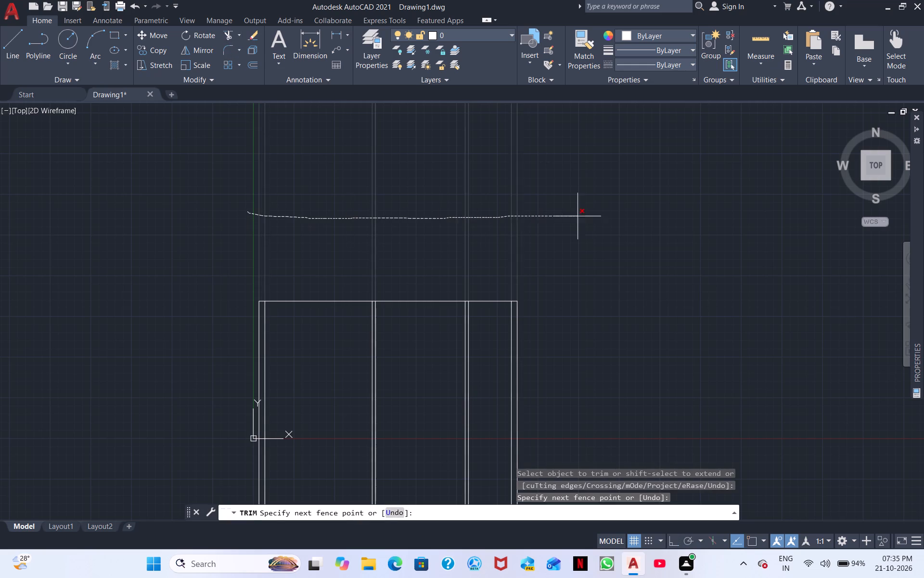
left_click_drag(582, 216, 629, 213)
scroll(527, 229, "down", 1)
middle_click_drag(527, 229, 552, 135)
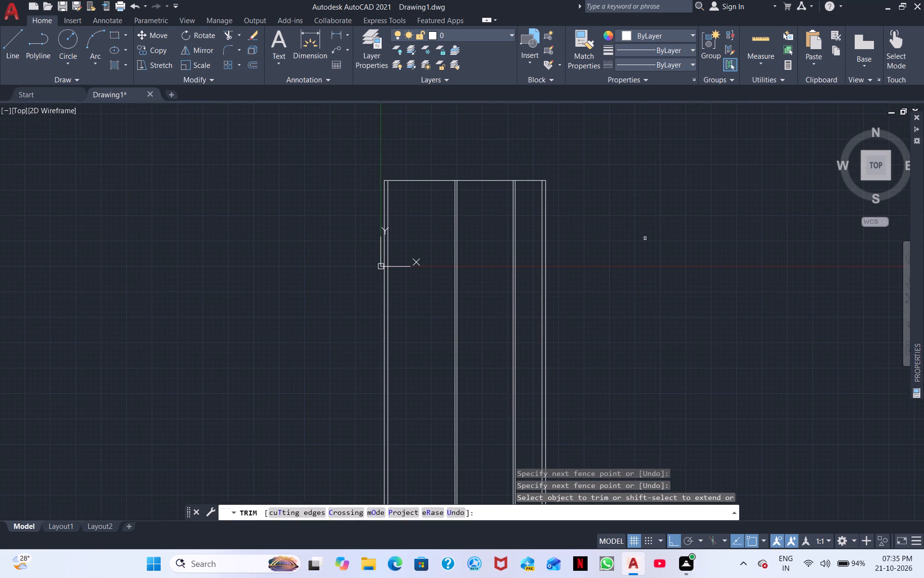
right_click(645, 238)
left_click(671, 245)
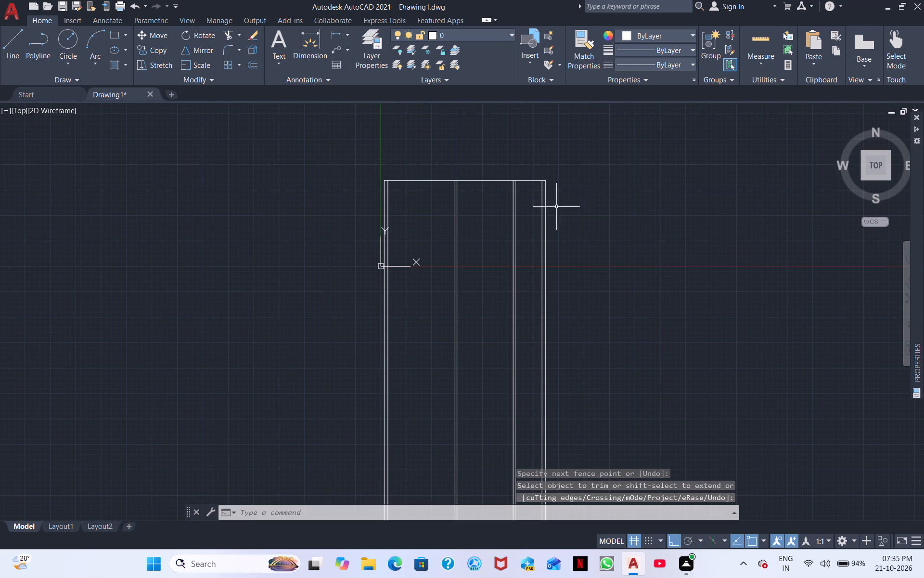
Offset the top horizontal line 9" downward to form the upper outer wall, and end the Offset command.
type("o")
key("space")
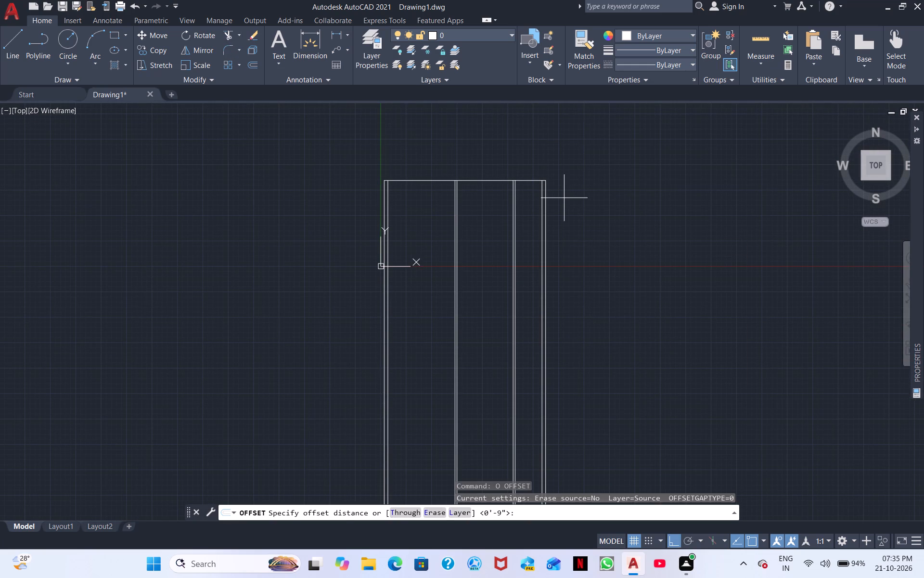
key("space")
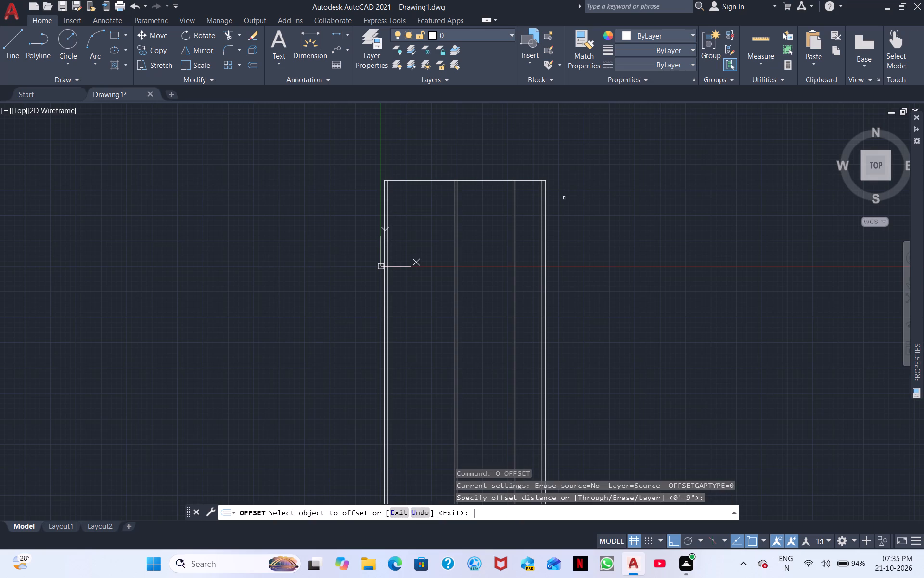
left_click(409, 180)
left_click(409, 190)
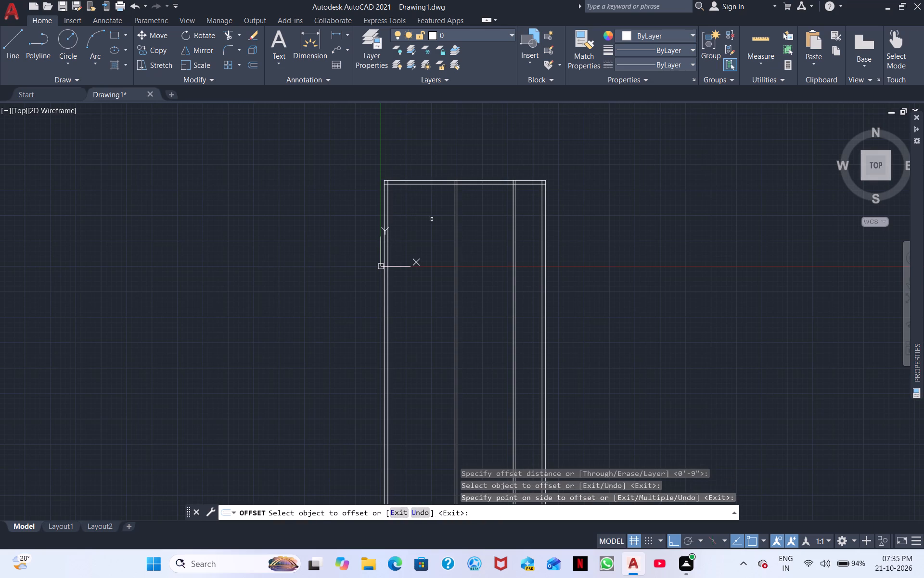
right_click(684, 271)
left_click(719, 281)
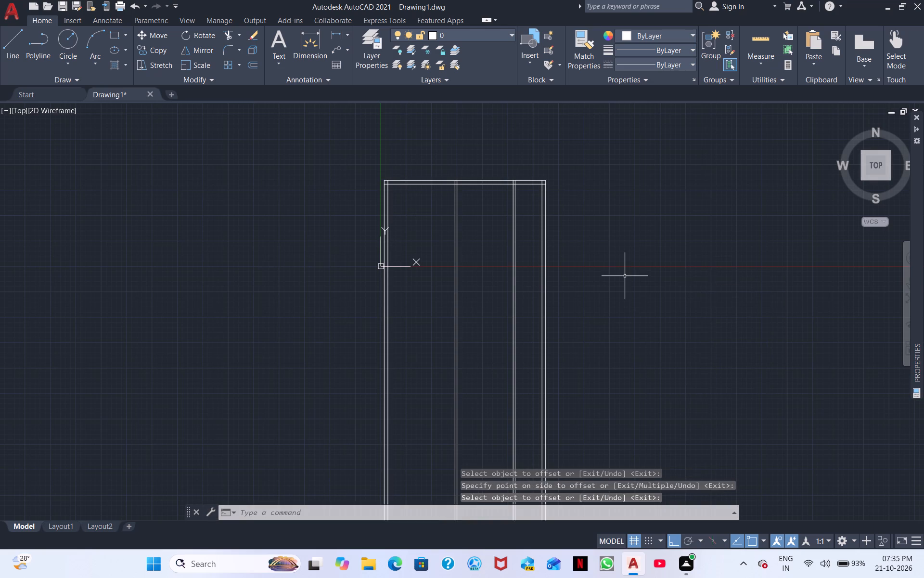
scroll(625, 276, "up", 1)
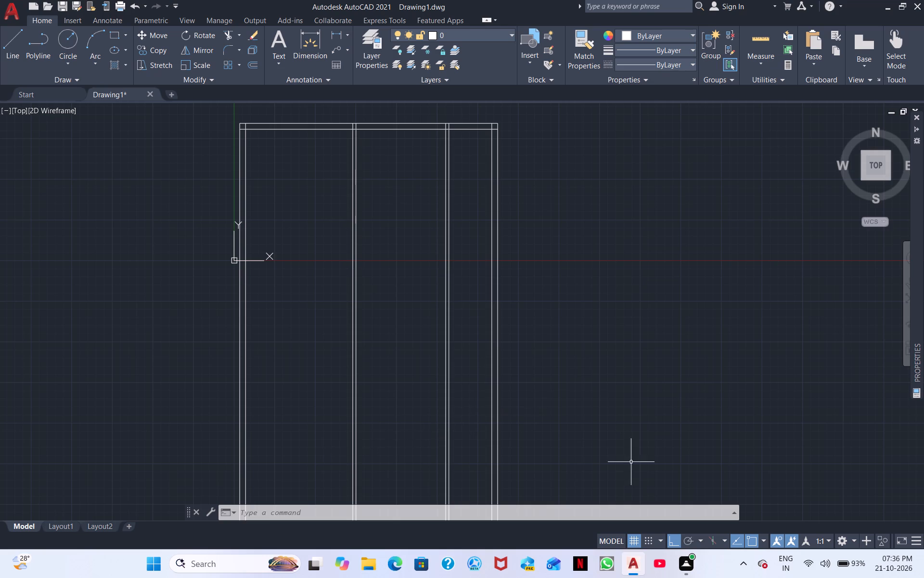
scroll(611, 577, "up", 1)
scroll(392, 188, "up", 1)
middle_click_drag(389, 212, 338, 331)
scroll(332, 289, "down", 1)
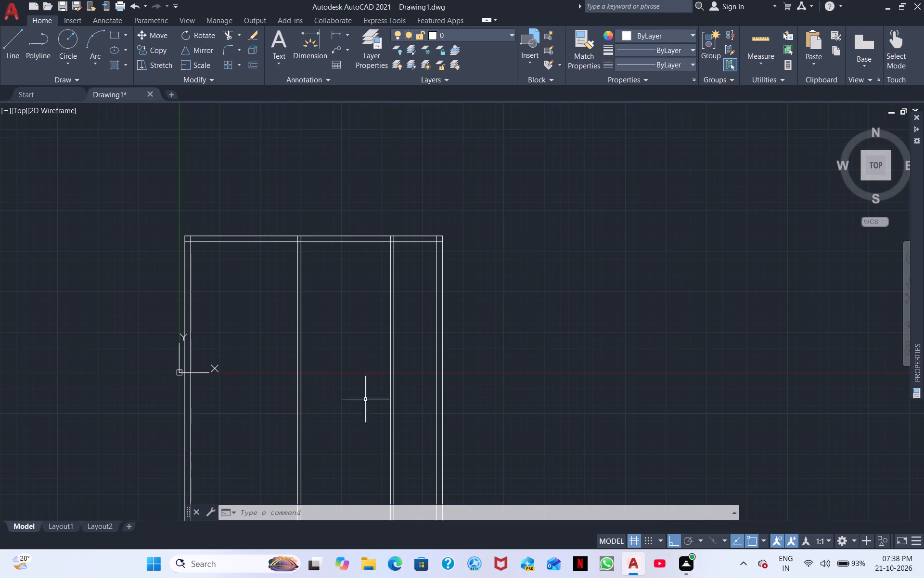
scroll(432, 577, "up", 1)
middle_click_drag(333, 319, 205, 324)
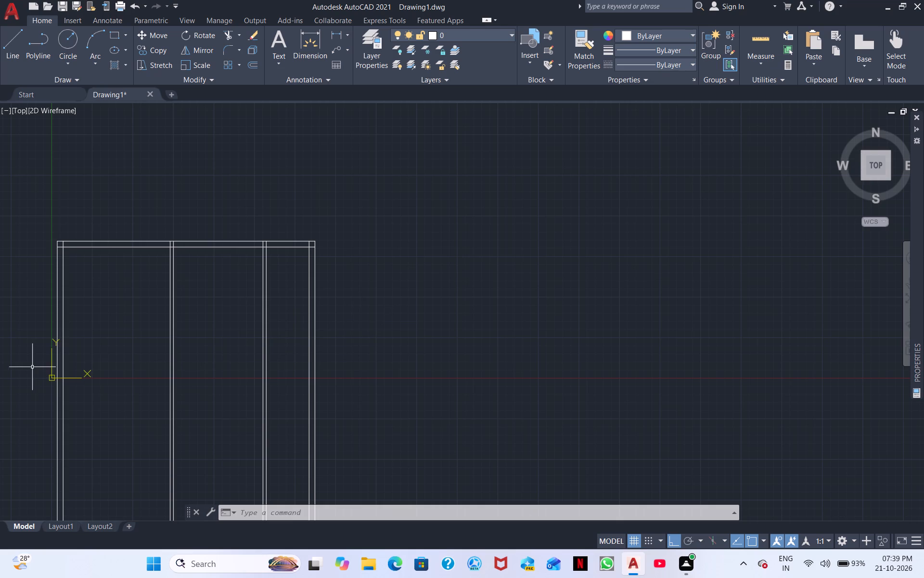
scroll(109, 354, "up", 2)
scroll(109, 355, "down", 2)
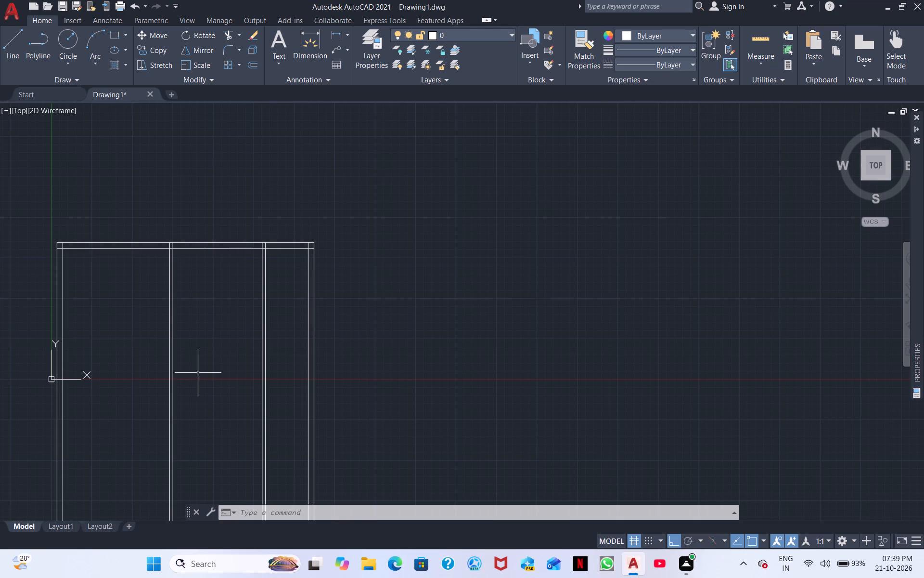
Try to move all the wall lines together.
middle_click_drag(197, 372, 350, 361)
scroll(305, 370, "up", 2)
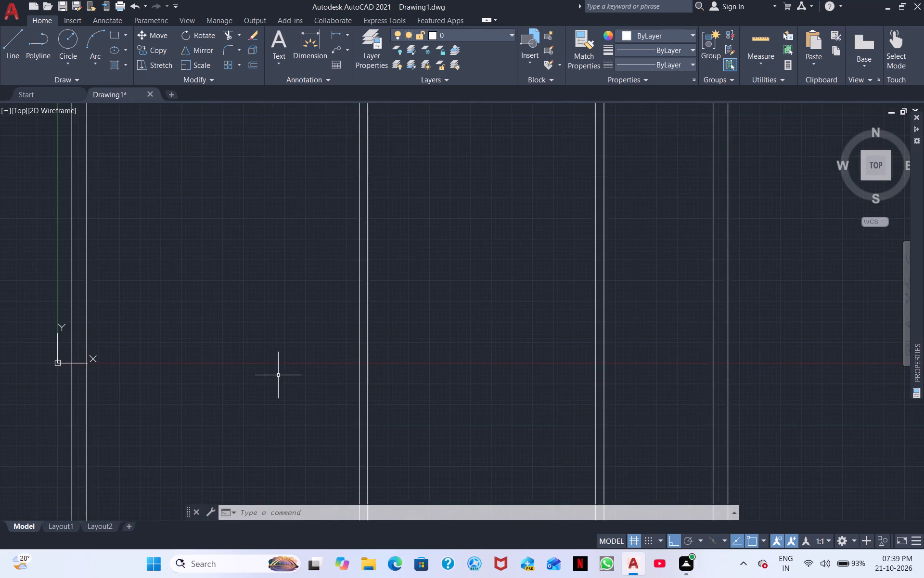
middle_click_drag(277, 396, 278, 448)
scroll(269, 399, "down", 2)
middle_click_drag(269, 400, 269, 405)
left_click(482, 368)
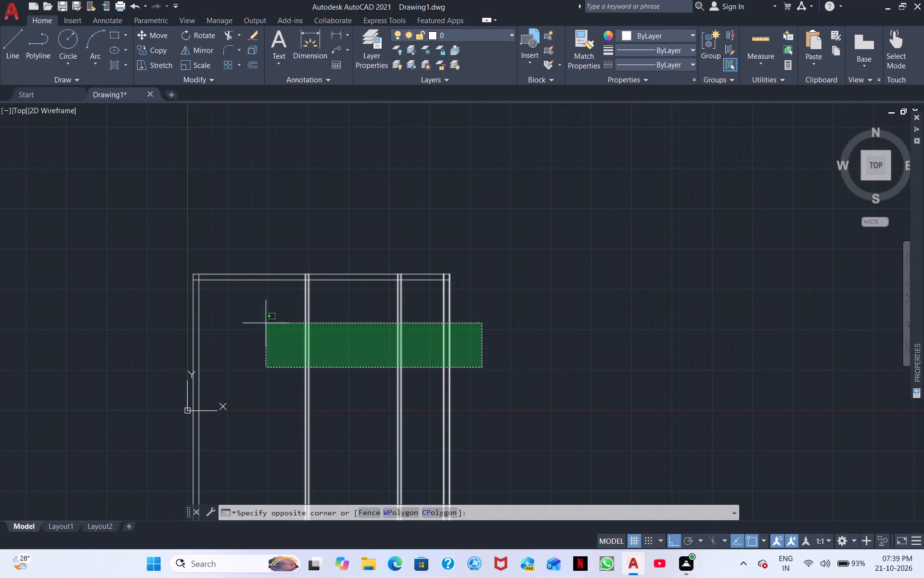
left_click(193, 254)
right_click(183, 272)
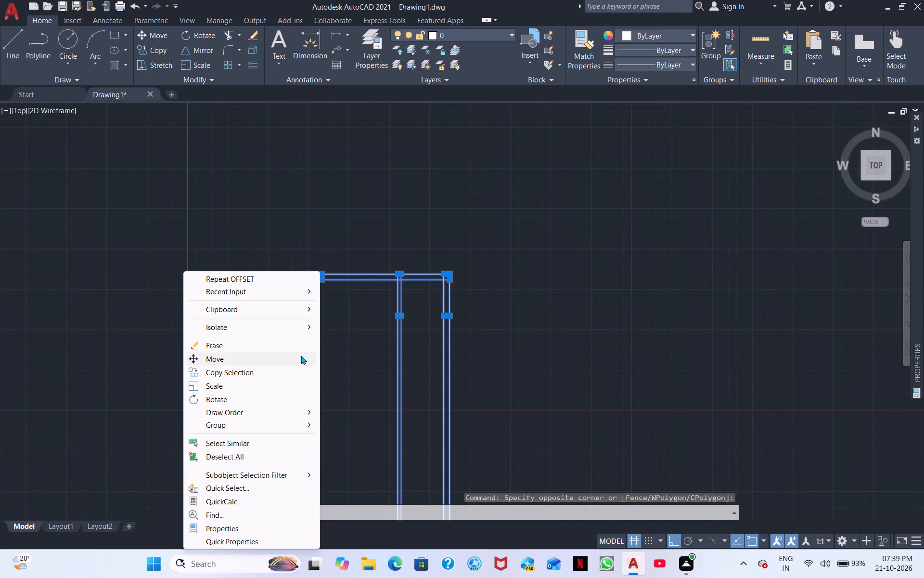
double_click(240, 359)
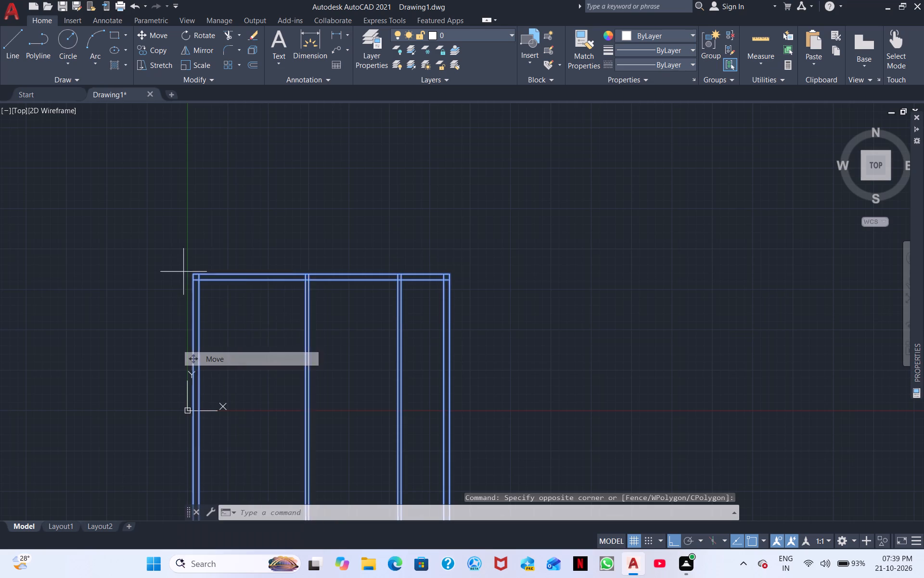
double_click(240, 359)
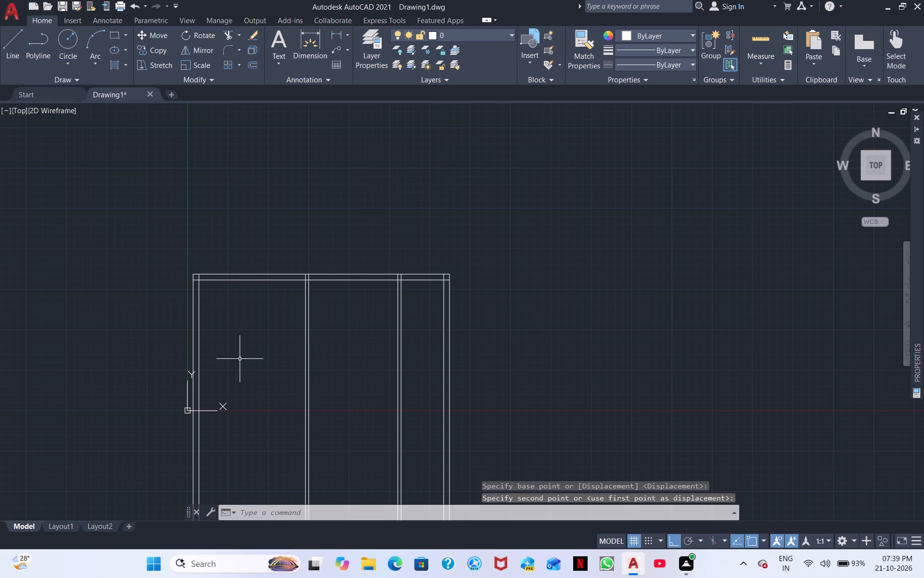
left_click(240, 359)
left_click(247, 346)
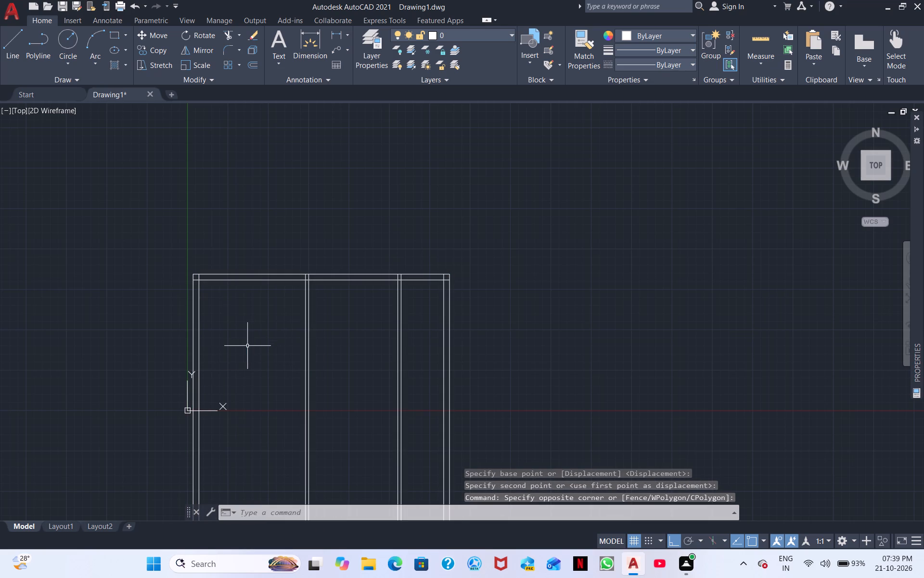
Move all the wall lines horizontally to the right, clear of the origin, using the first partition's top end as base point.
left_click(502, 362)
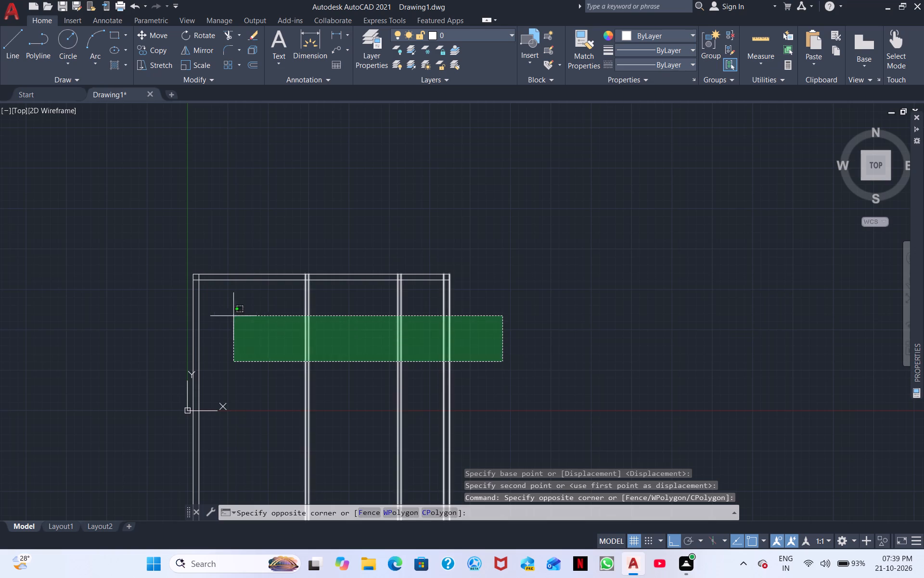
left_click(188, 265)
right_click(187, 270)
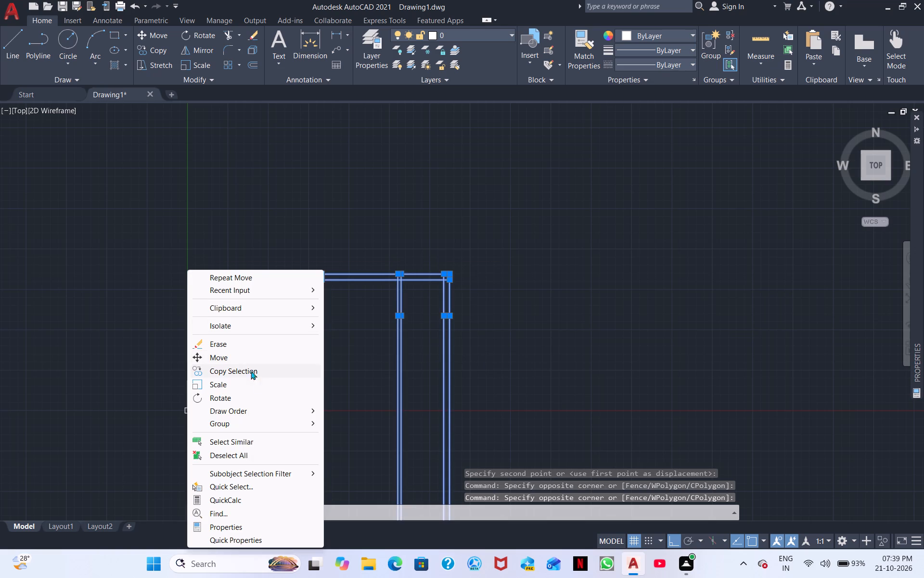
left_click(239, 361)
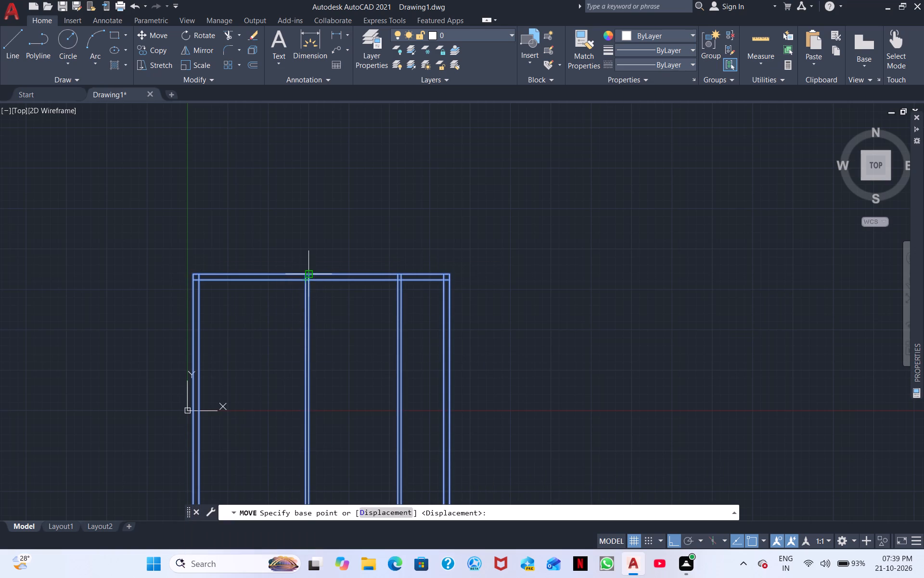
left_click(309, 275)
left_click(549, 276)
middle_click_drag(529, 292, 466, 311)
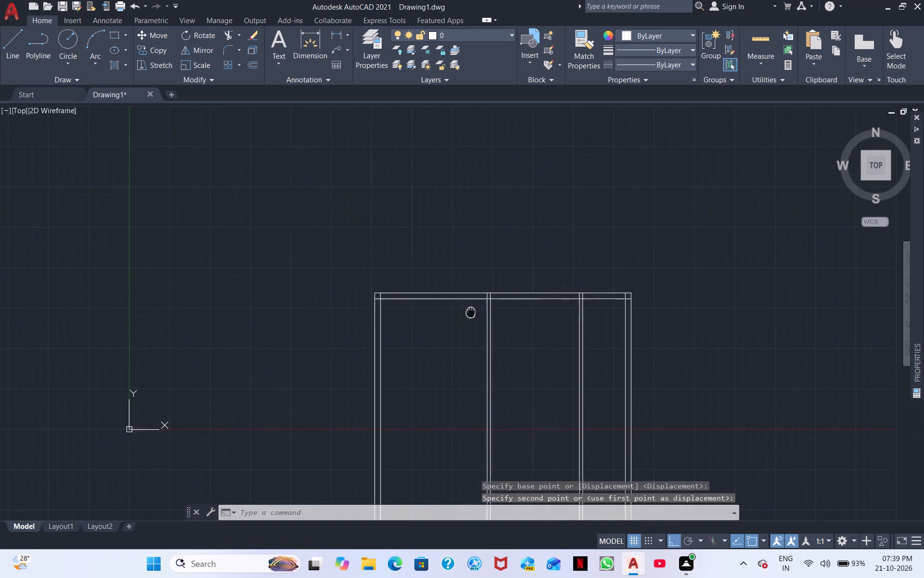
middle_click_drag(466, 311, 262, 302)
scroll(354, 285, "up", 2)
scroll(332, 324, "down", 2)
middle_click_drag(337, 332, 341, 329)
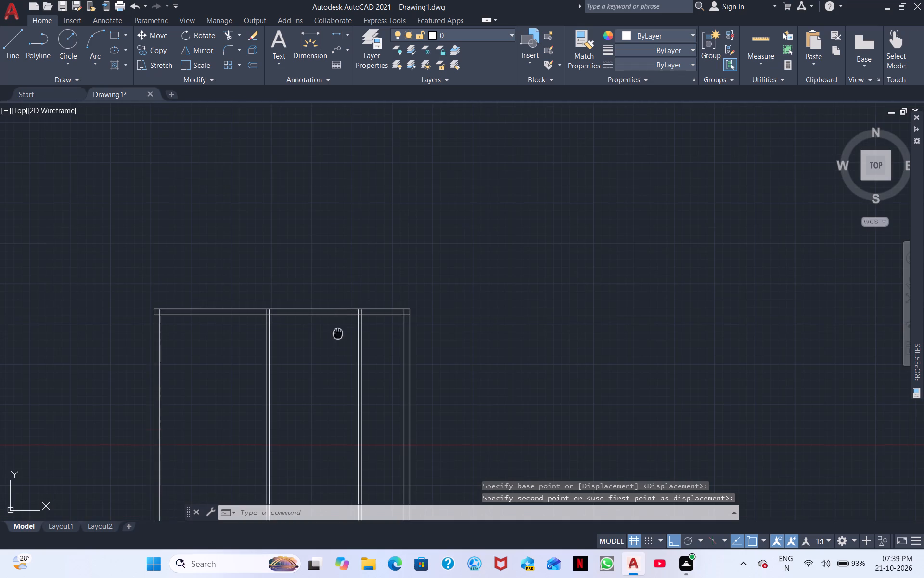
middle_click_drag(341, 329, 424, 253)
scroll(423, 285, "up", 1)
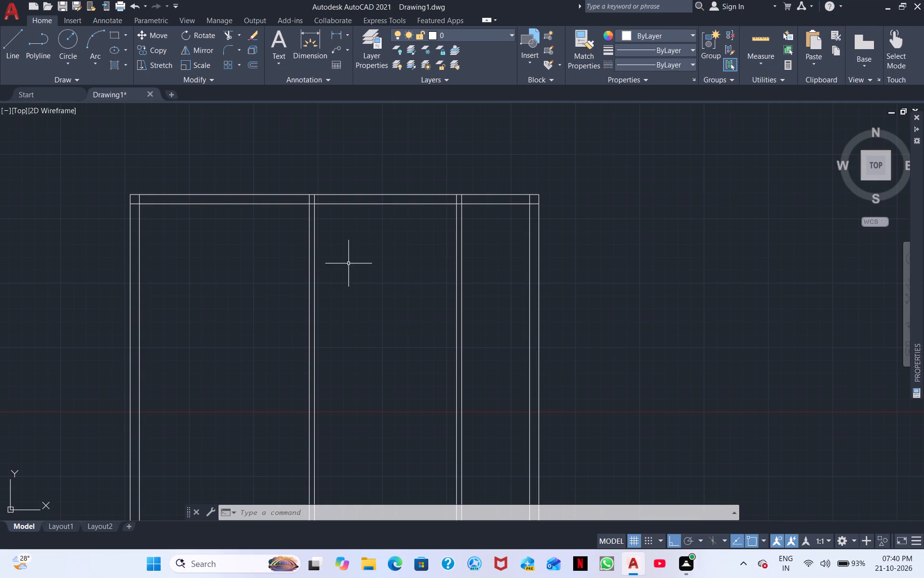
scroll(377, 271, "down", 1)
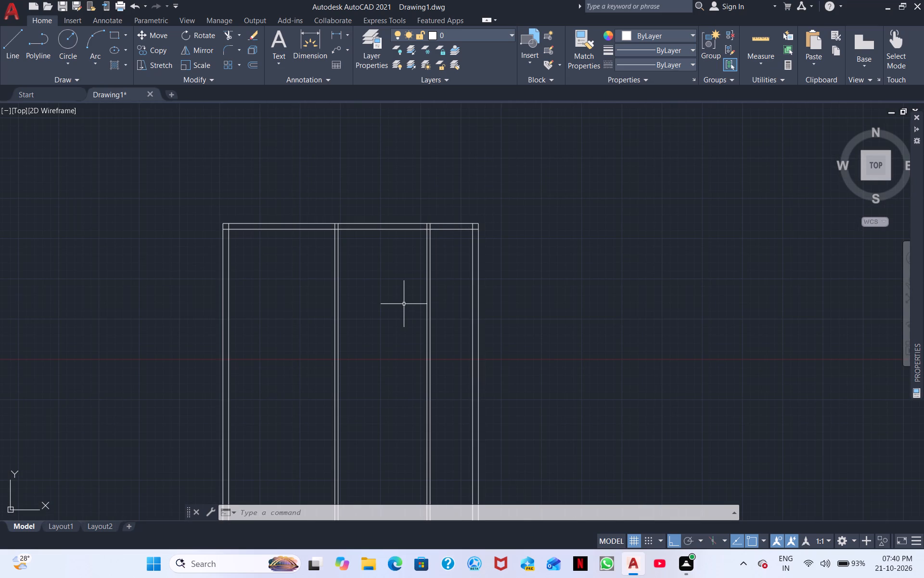
Trim the inner line of the top wall between the two lines of the first 5" partition, and end the Trim command.
scroll(400, 301, "up", 2)
middle_click_drag(398, 294, 400, 401)
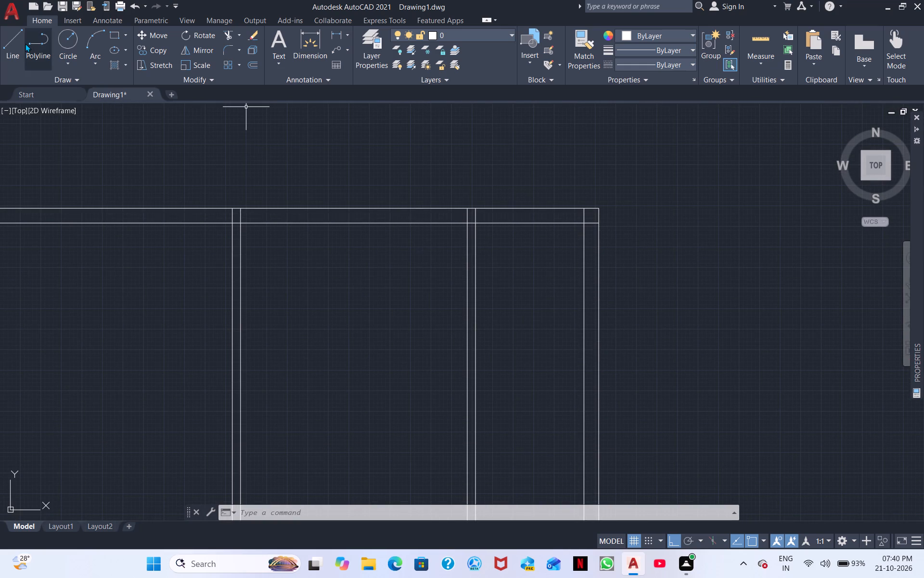
left_click(231, 36)
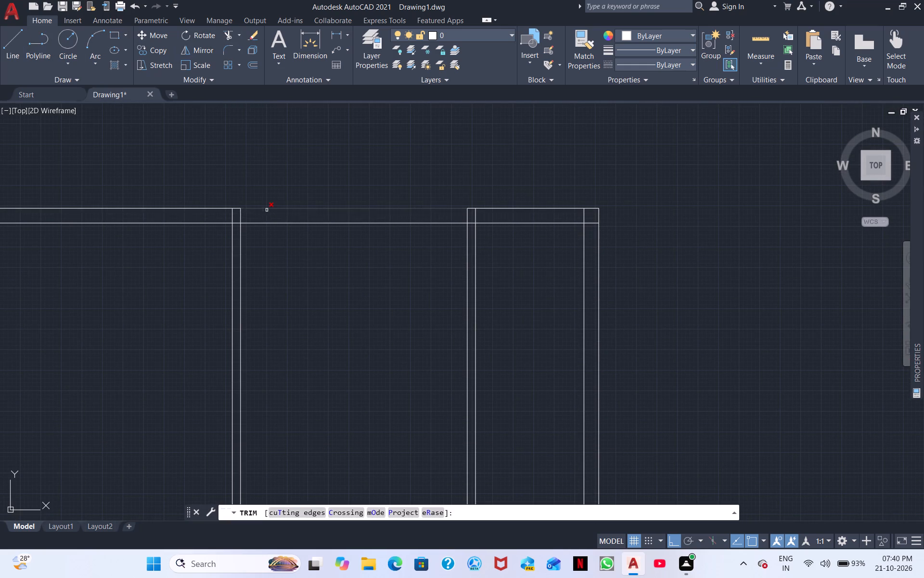
left_click(236, 224)
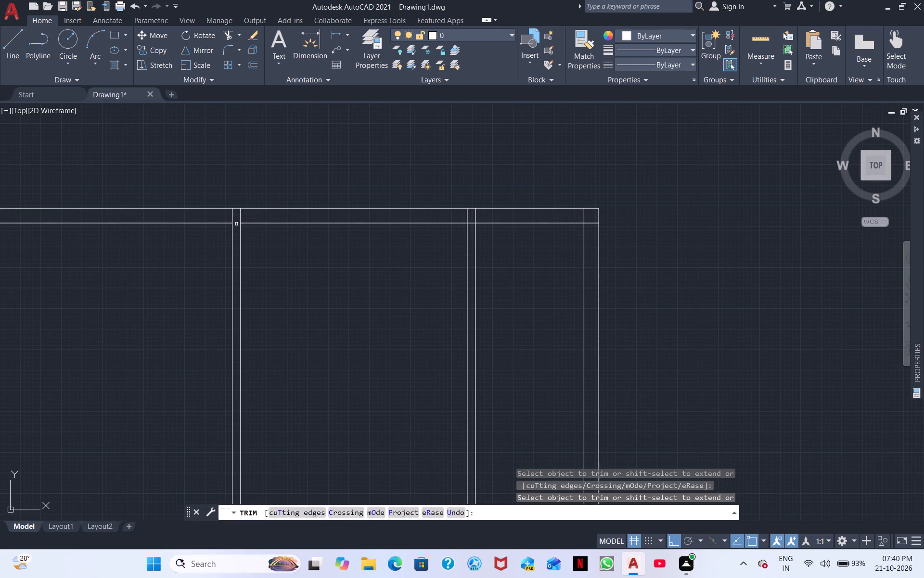
right_click(290, 243)
left_click(306, 260)
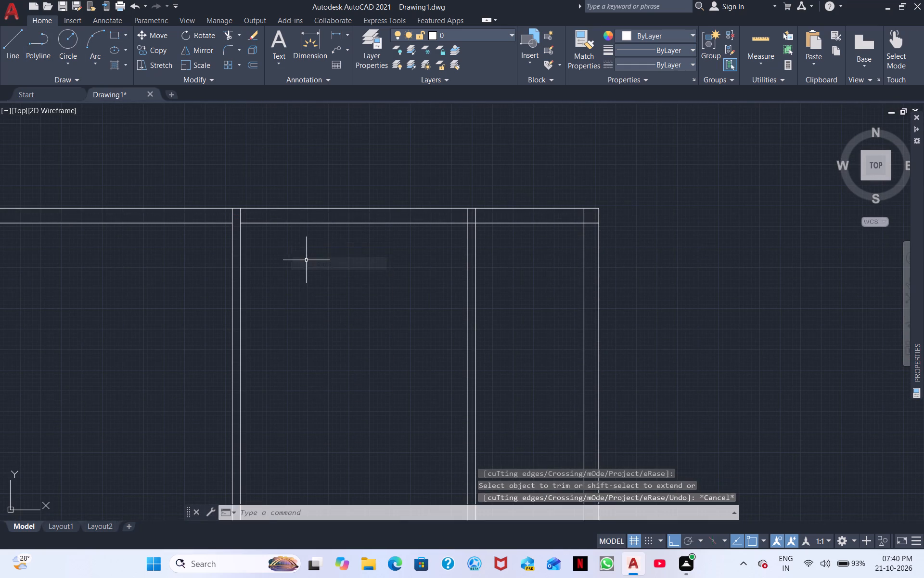
Offset the top wall's inner line east of the first partition 4' downward, and end the Offset command.
scroll(306, 260, "down", 1)
middle_click_drag(328, 263, 269, 218)
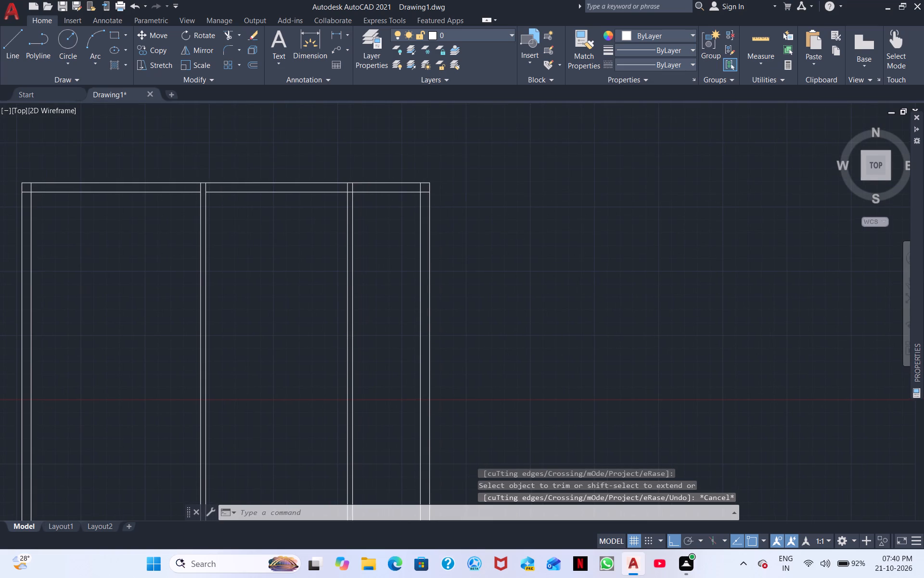
type("o")
key("space")
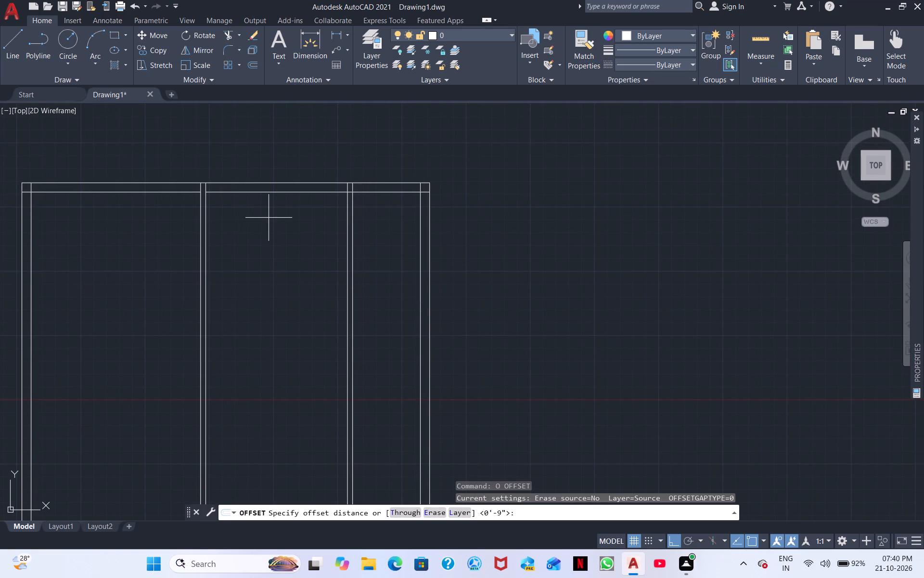
type("4'")
key("Return")
left_click(260, 192)
left_click(257, 240)
key("space")
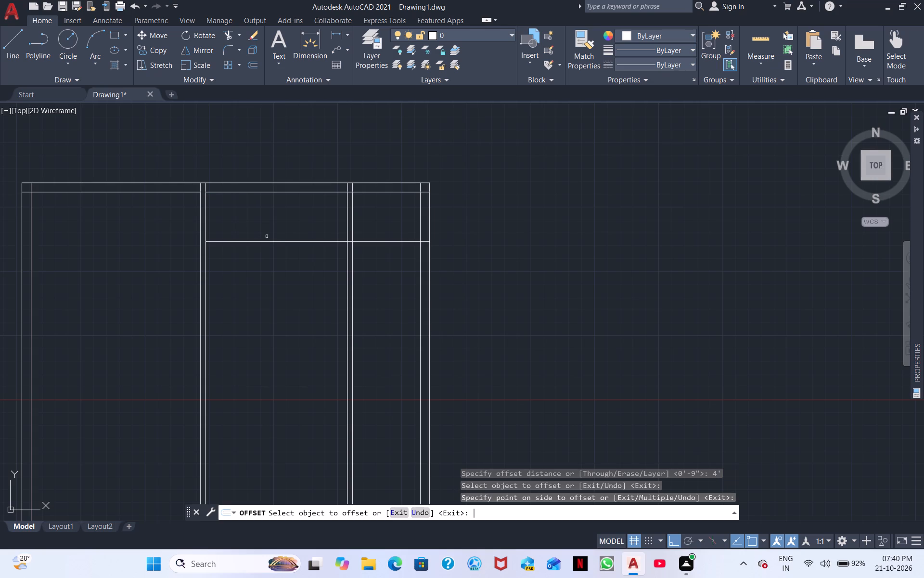
Offset the top wall's inner line west of the first partition 11' downward, and end the Offset command.
key("space")
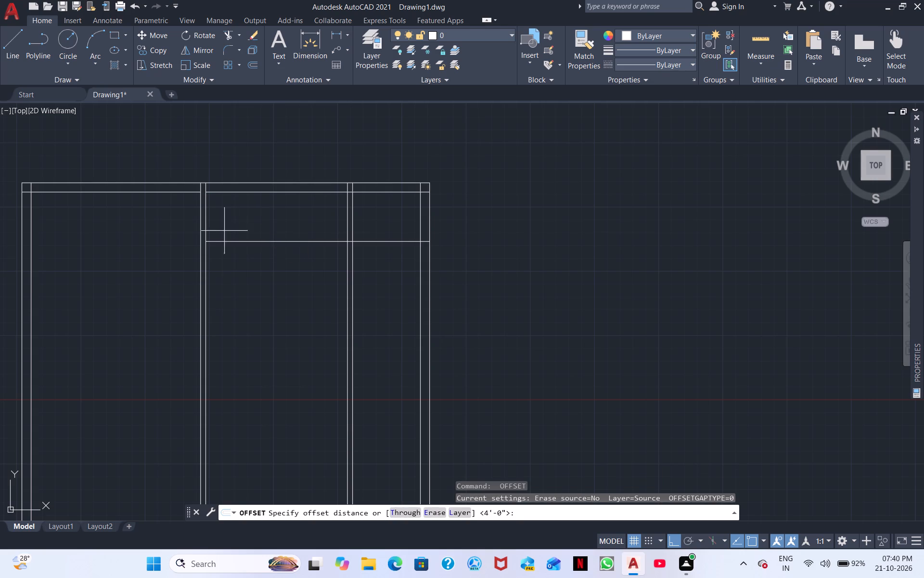
scroll(289, 310, "down", 2)
middle_click_drag(289, 310, 443, 299)
scroll(404, 287, "up", 2)
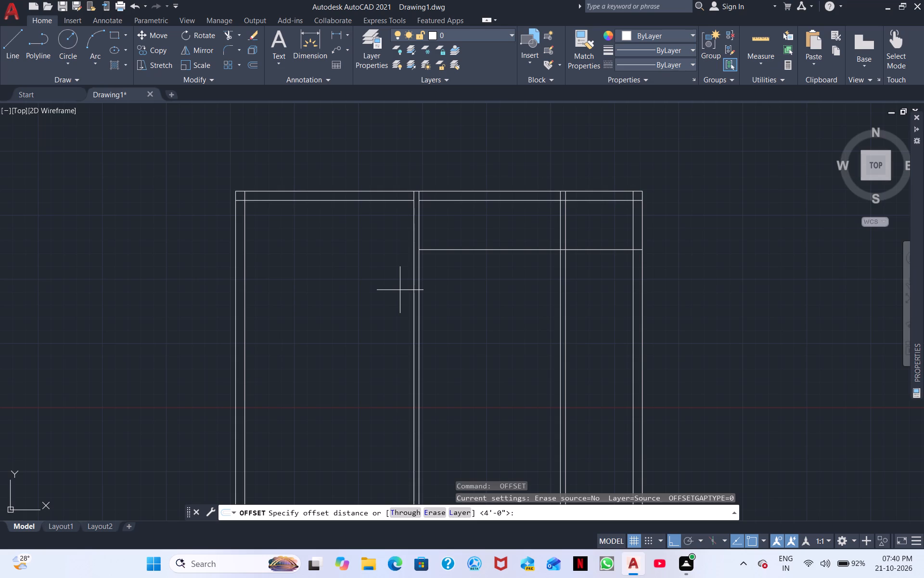
scroll(368, 309, "up", 1)
scroll(373, 290, "down", 1)
middle_click_drag(419, 304, 421, 304)
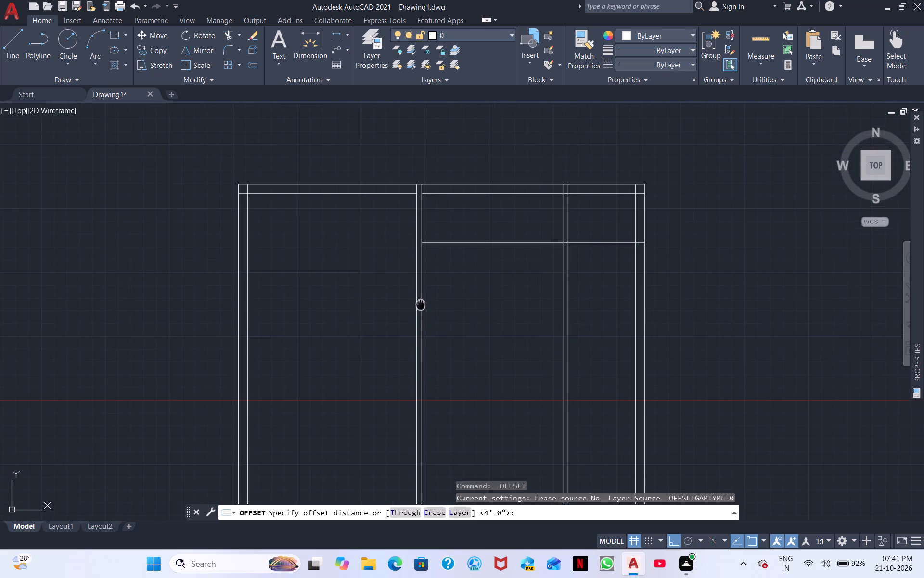
middle_click_drag(421, 304, 362, 289)
scroll(455, 321, "up", 1)
middle_click_drag(441, 325, 433, 373)
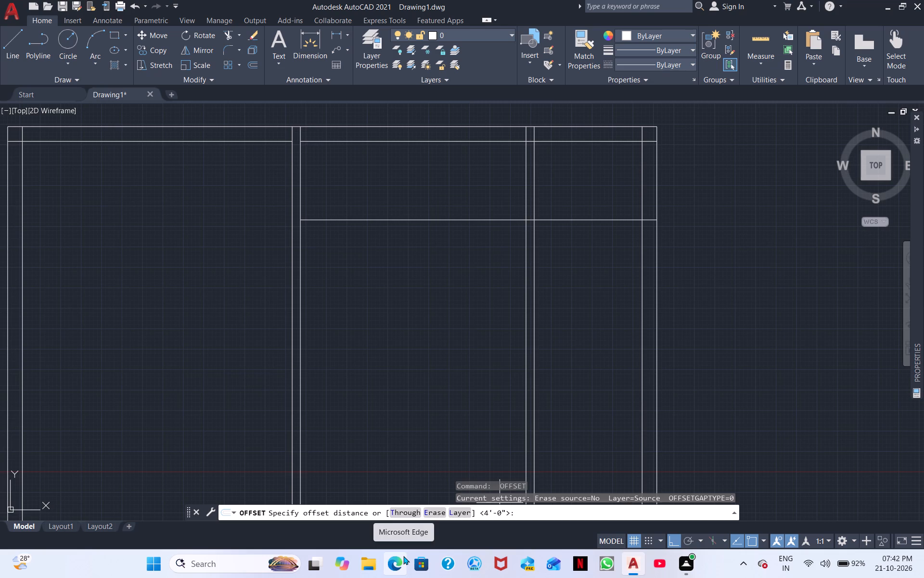
scroll(403, 556, "up", 1)
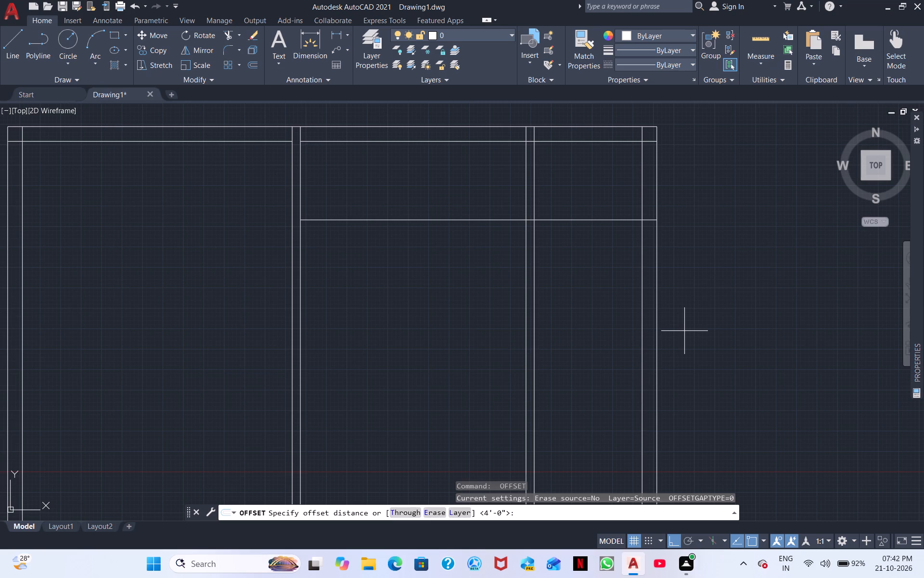
middle_click_drag(112, 287, 119, 286)
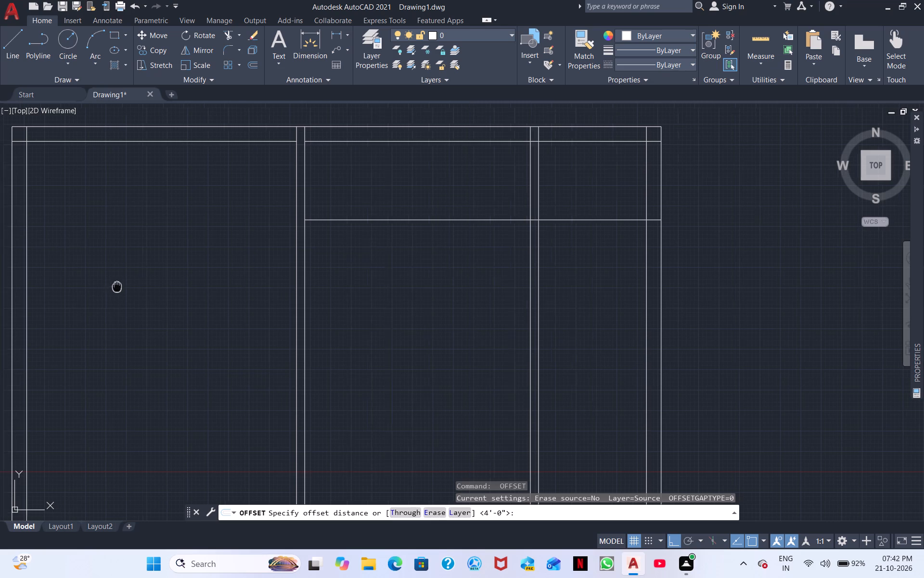
middle_click_drag(119, 286, 282, 275)
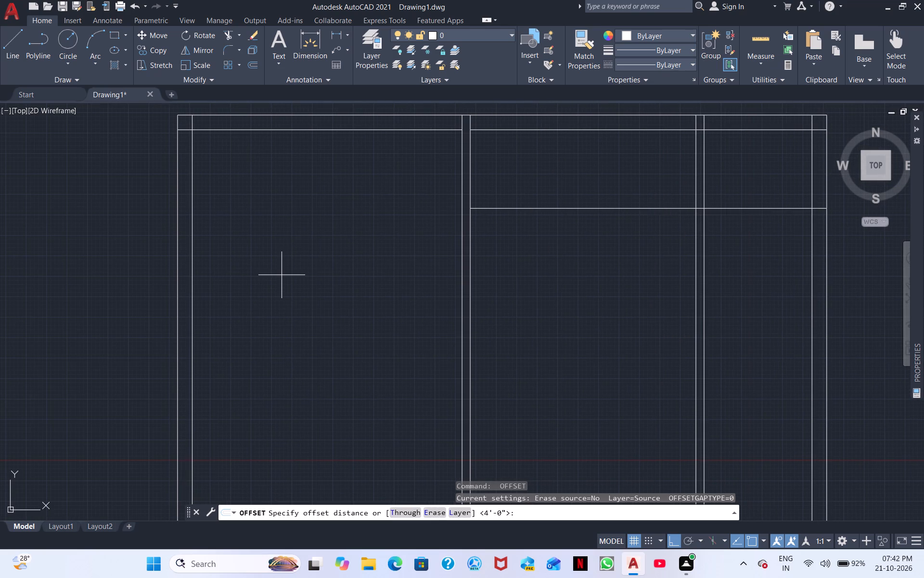
key("1")
type("1'")
key("Return")
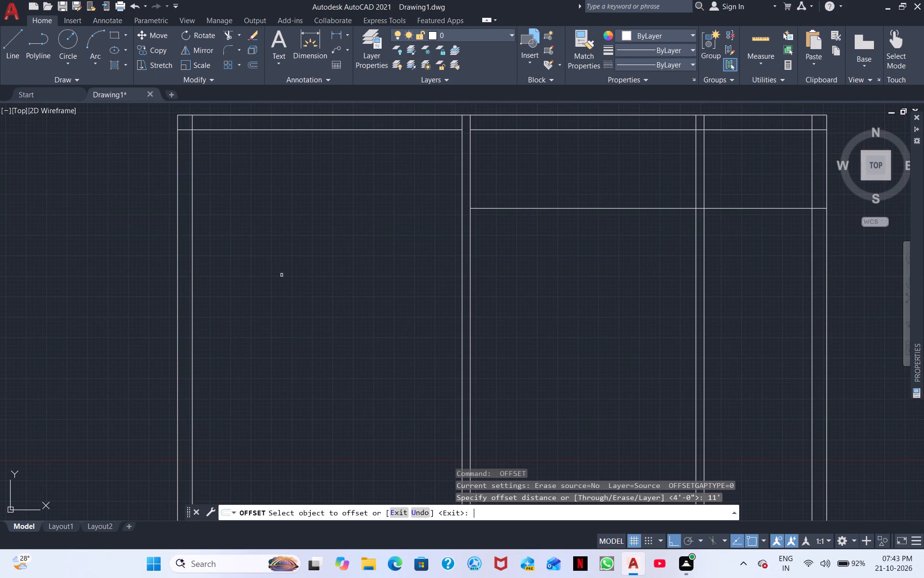
left_click(281, 129)
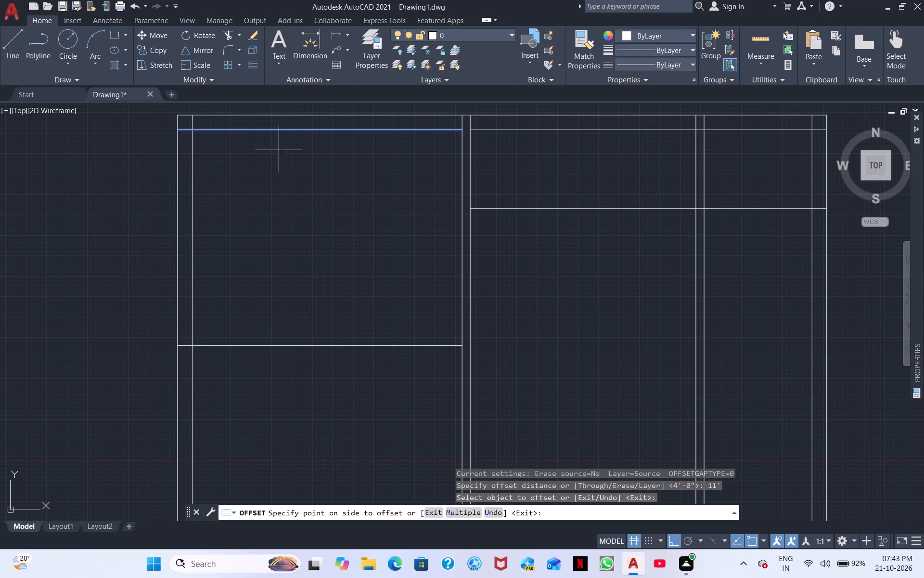
left_click(280, 226)
middle_click_drag(336, 251, 324, 198)
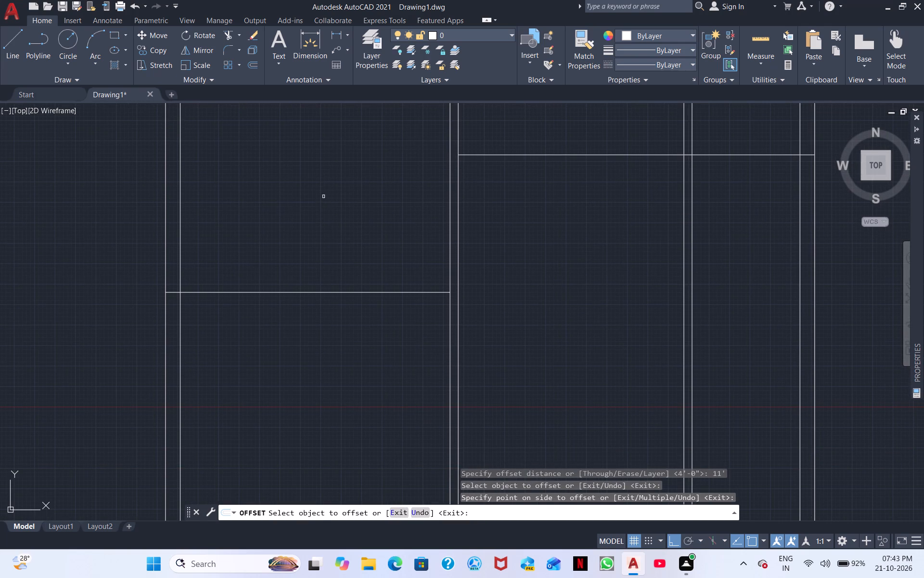
key("space")
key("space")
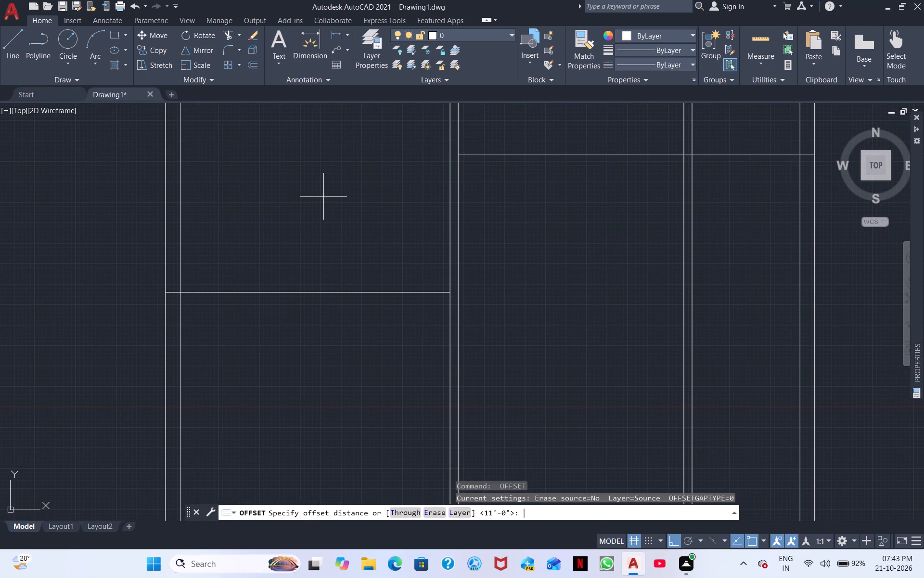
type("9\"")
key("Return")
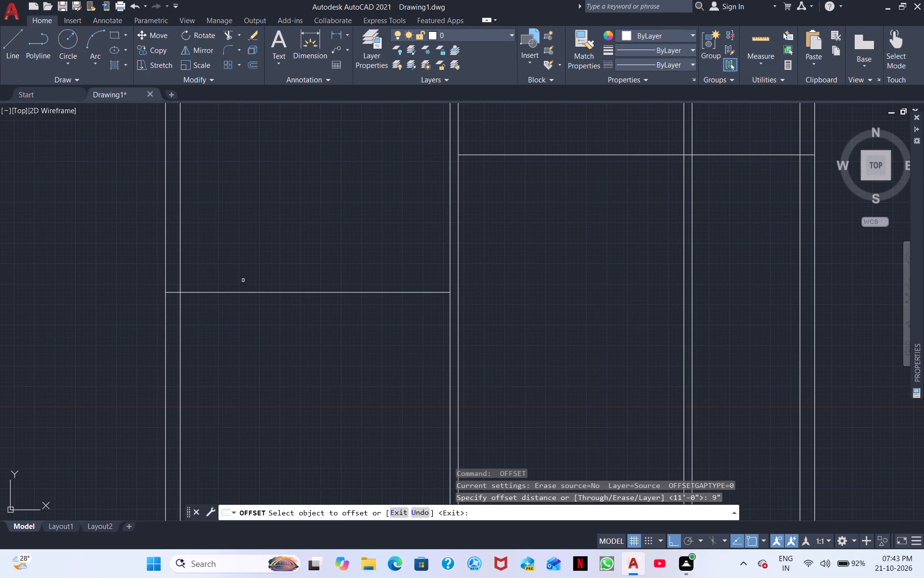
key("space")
Offset the horizontal line 11' below the top wall 5" downward to form a partition in the west bay.
key("space")
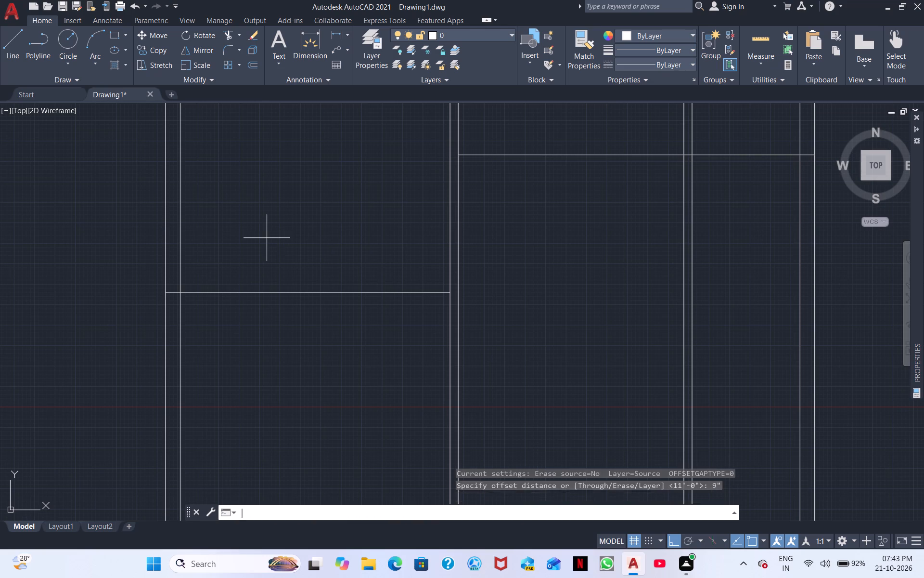
type("5\"")
key("Return")
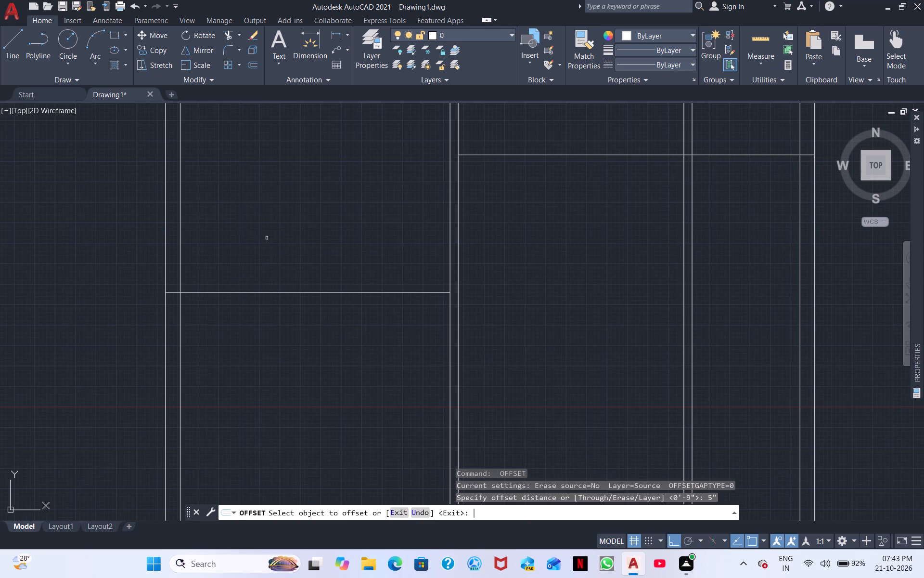
left_click(281, 292)
left_click(278, 304)
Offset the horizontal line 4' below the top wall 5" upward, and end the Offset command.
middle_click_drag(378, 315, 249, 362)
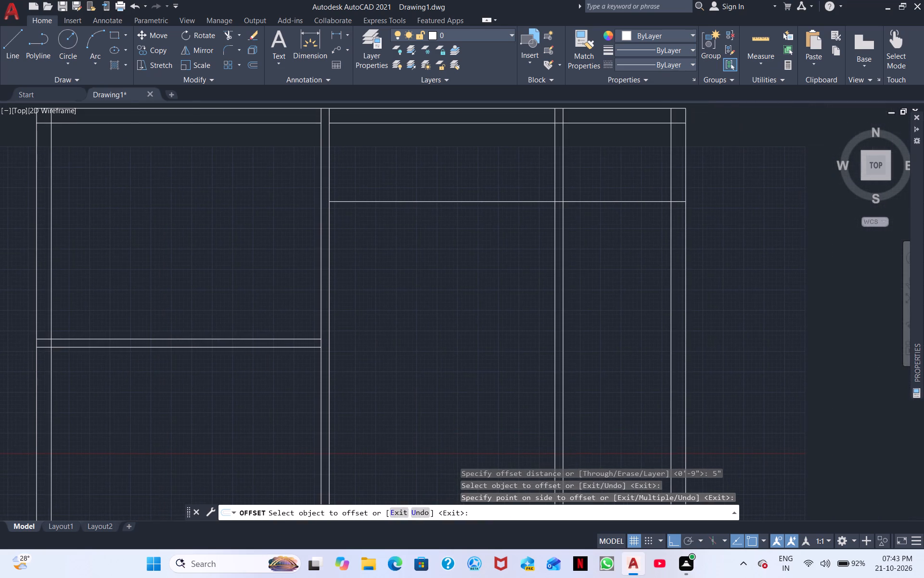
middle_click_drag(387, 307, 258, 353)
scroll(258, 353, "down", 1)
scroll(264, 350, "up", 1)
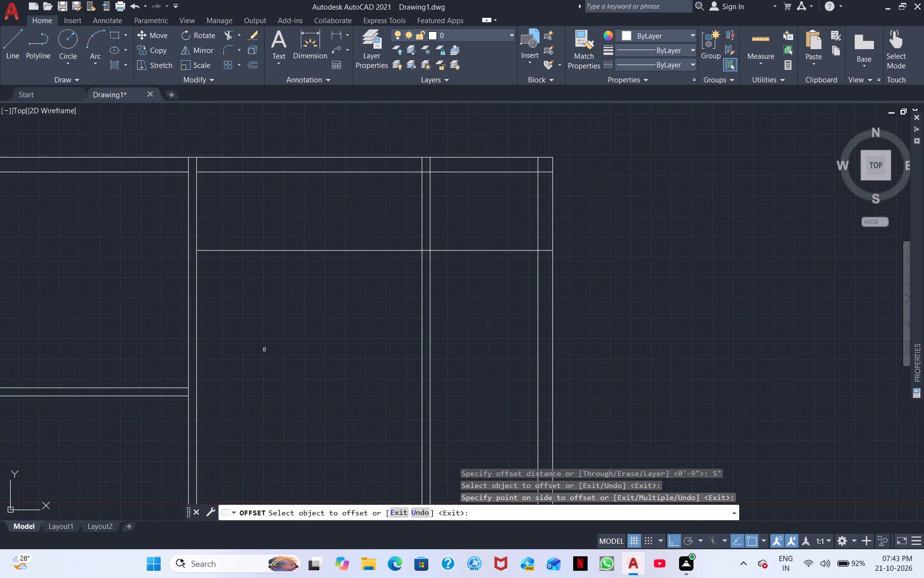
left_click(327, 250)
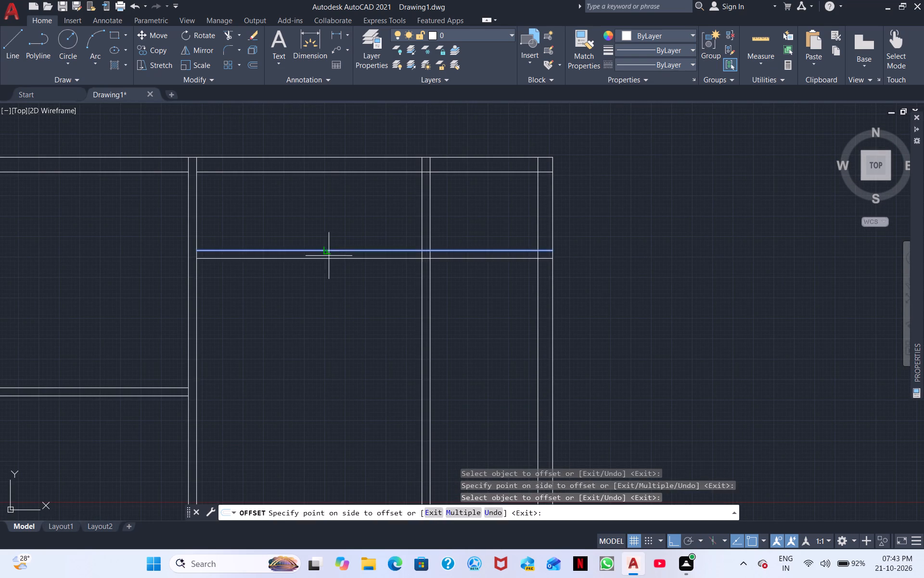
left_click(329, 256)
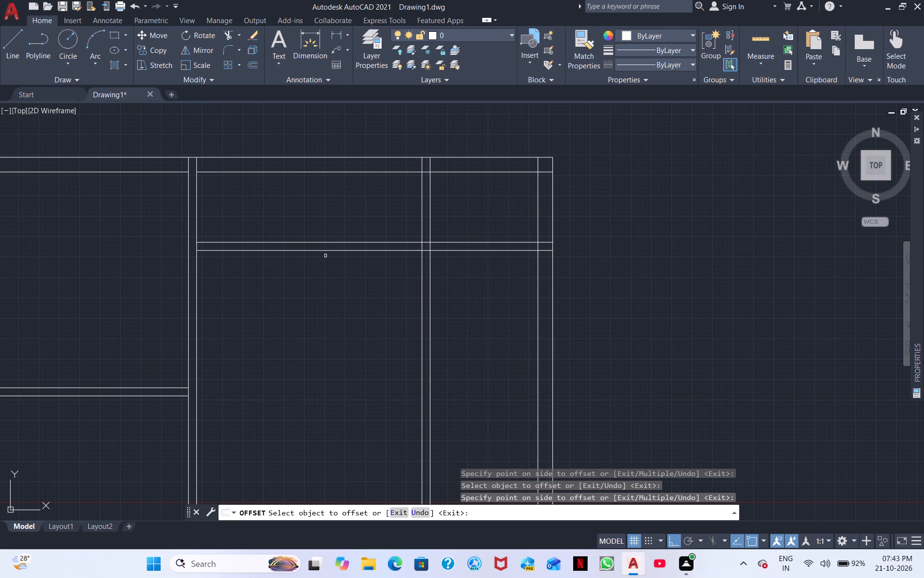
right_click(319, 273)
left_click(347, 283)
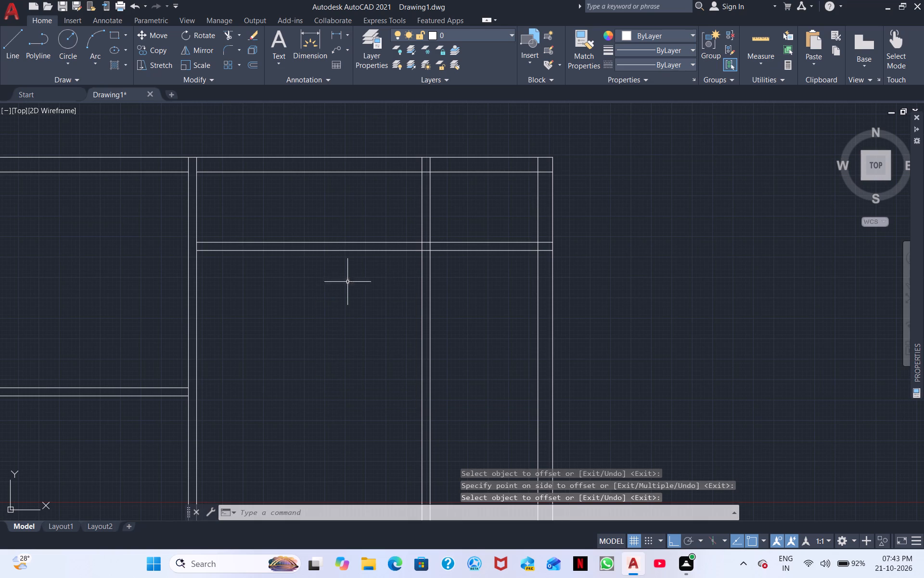
Measure the vertical clearance between the top wall's inner line and the upper line of the east partition with a linear dimension, then cancel it.
left_click(339, 34)
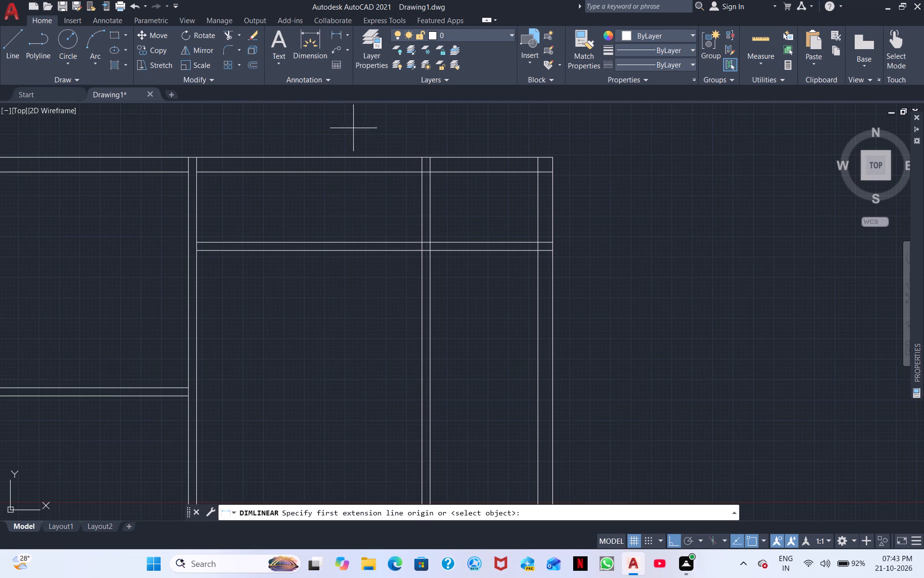
left_click(367, 174)
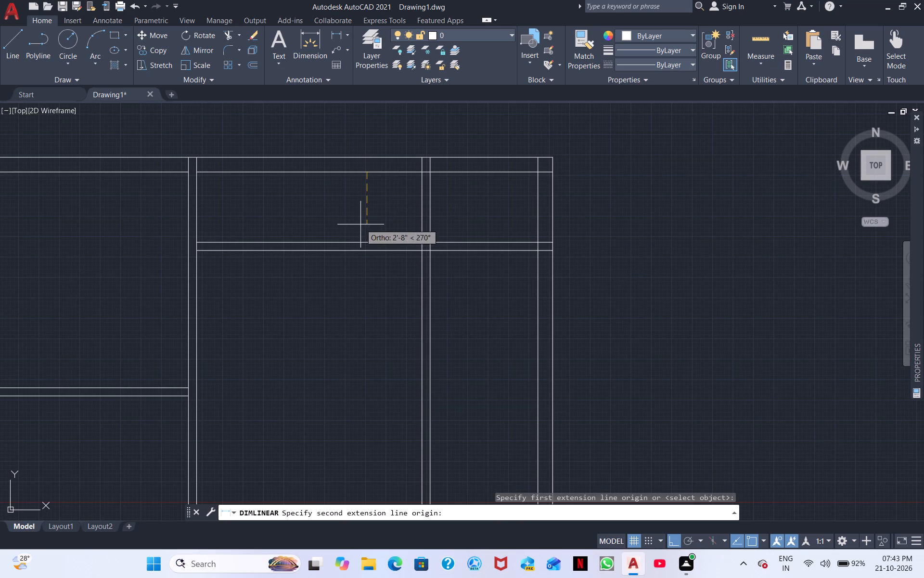
left_click(363, 242)
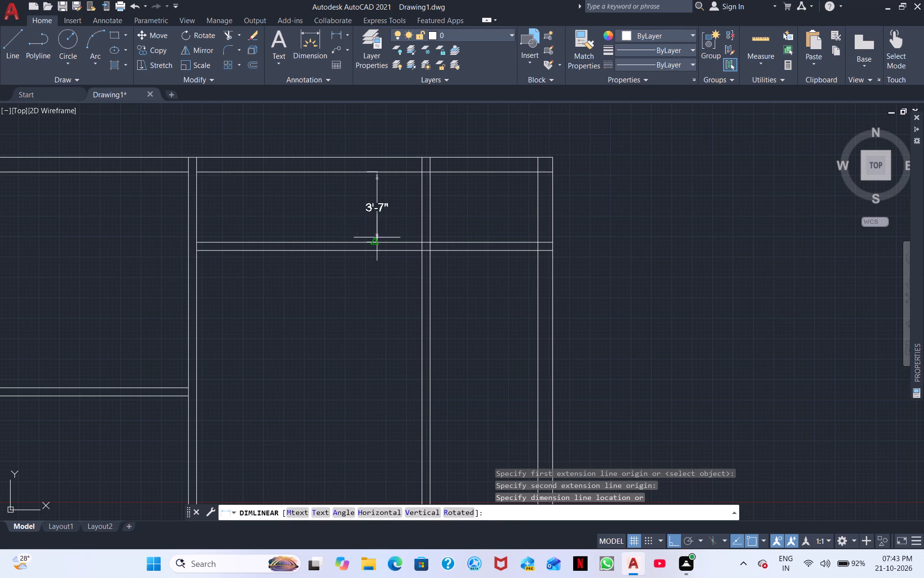
right_click(360, 238)
left_click(388, 257)
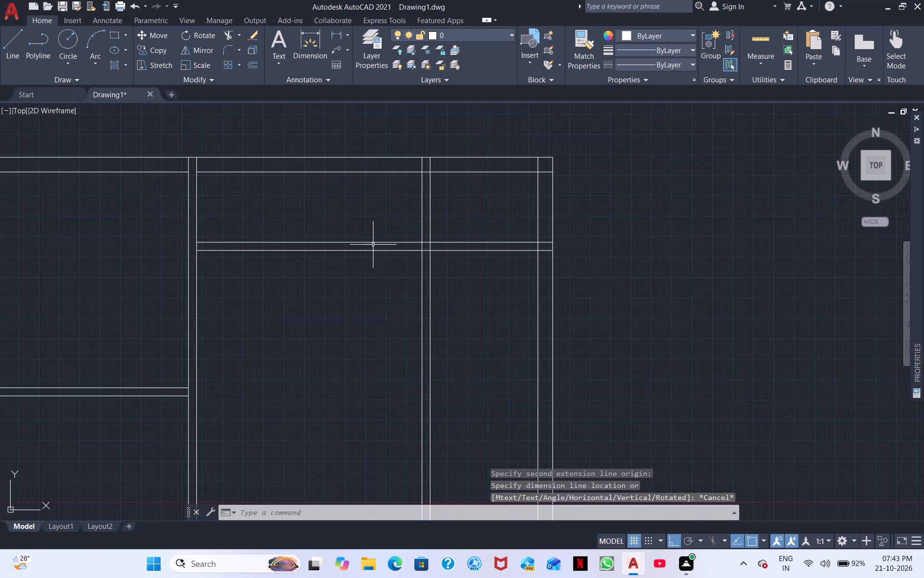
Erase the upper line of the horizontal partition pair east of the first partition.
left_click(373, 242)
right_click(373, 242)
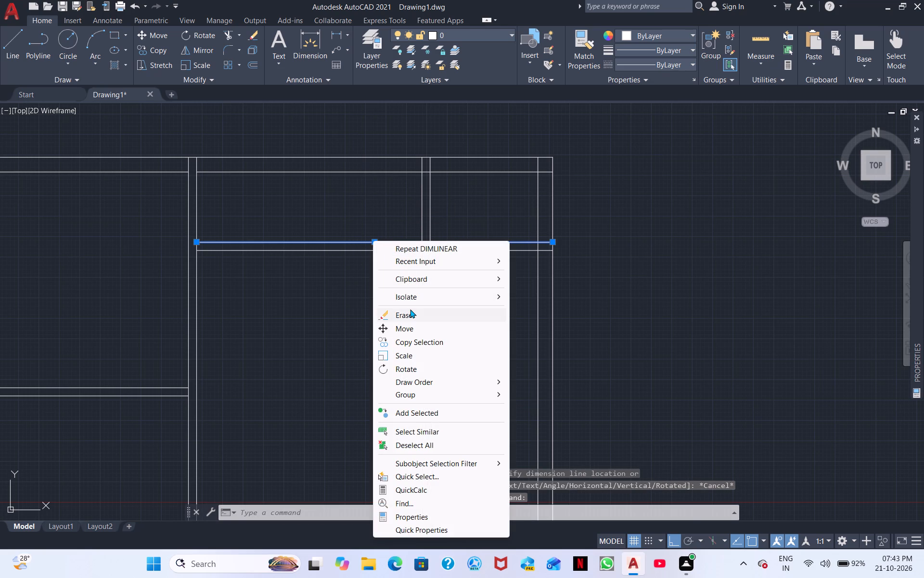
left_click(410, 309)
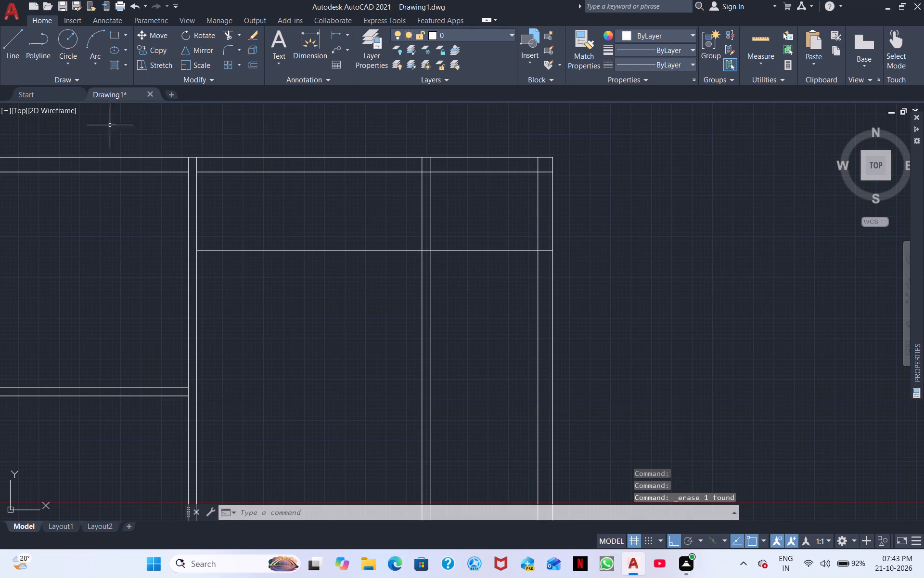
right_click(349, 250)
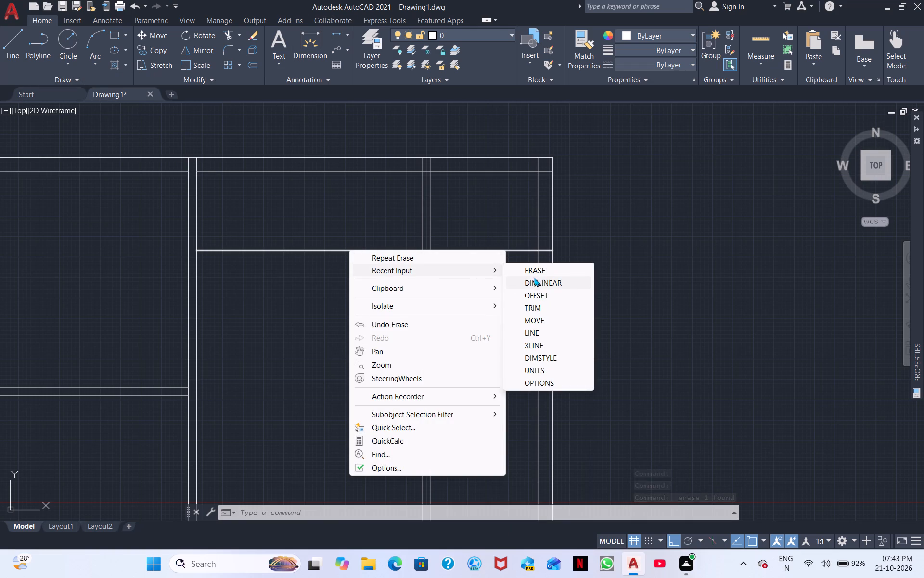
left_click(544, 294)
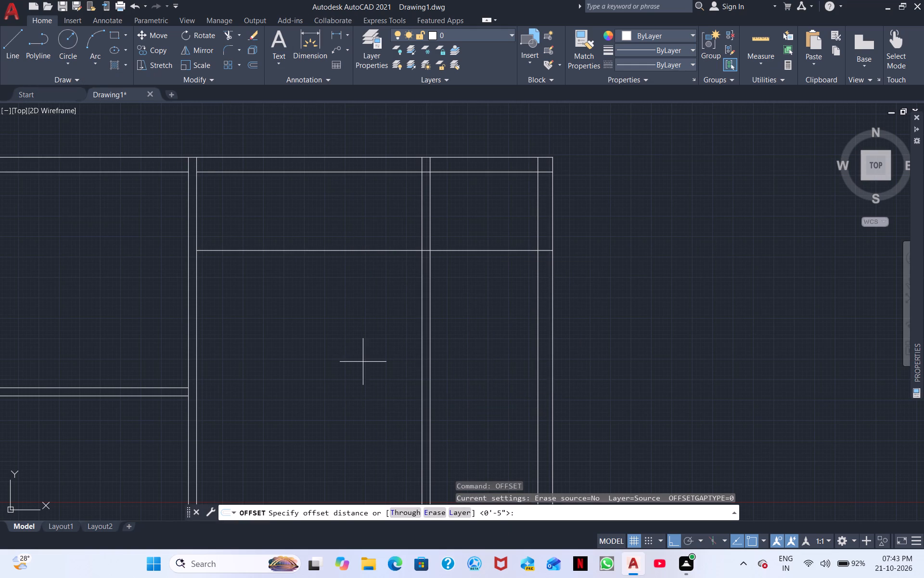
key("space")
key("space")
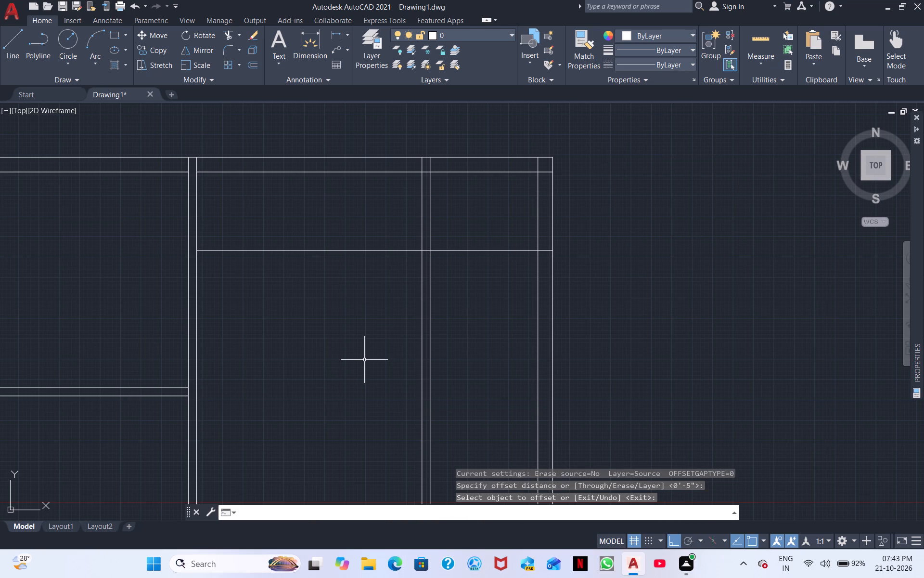
Offset the remaining horizontal line east of the first vertical partition 5" downward, and end the Offset command.
key("space")
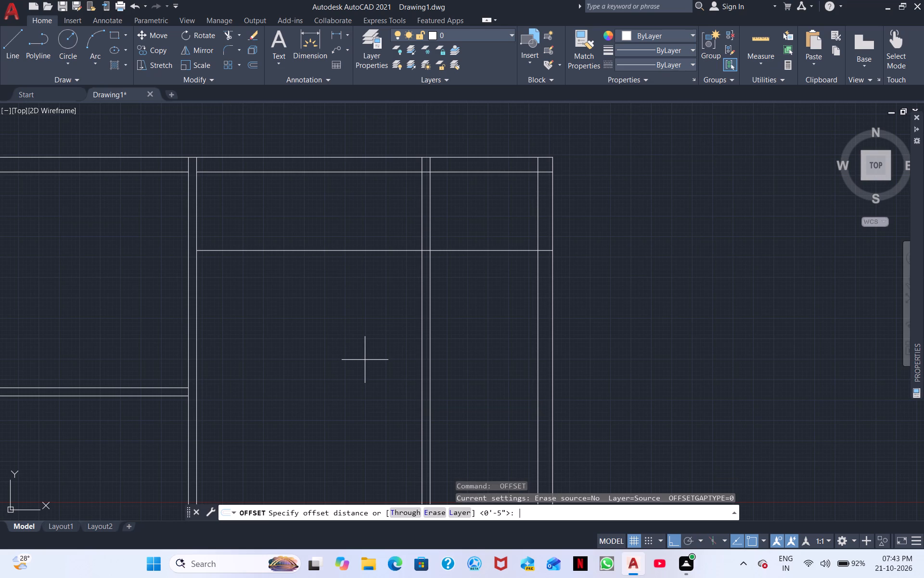
key("space")
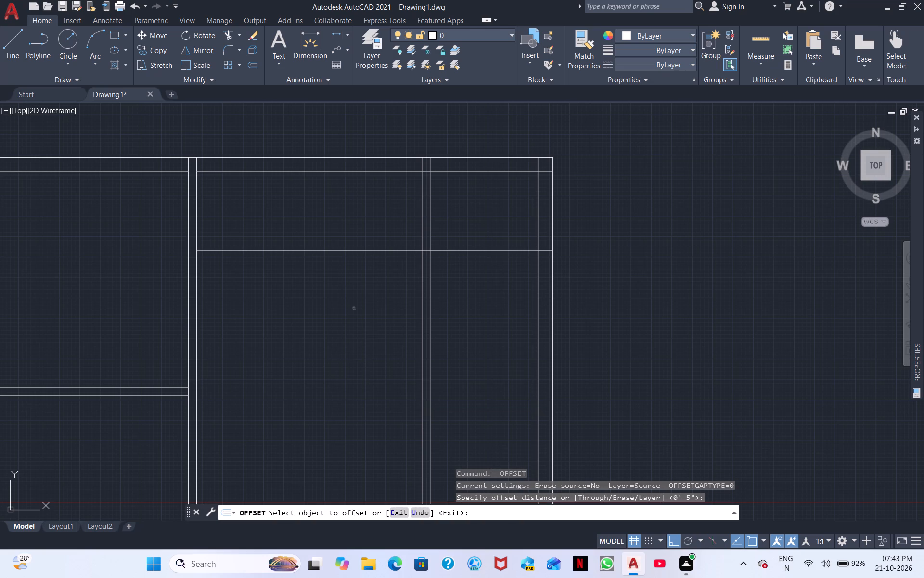
left_click(367, 253)
left_click(372, 251)
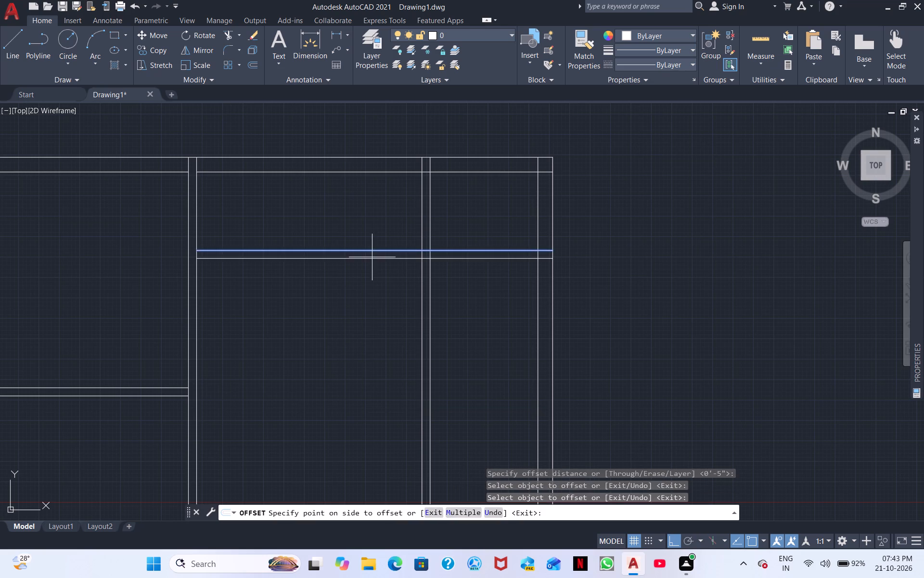
left_click(372, 257)
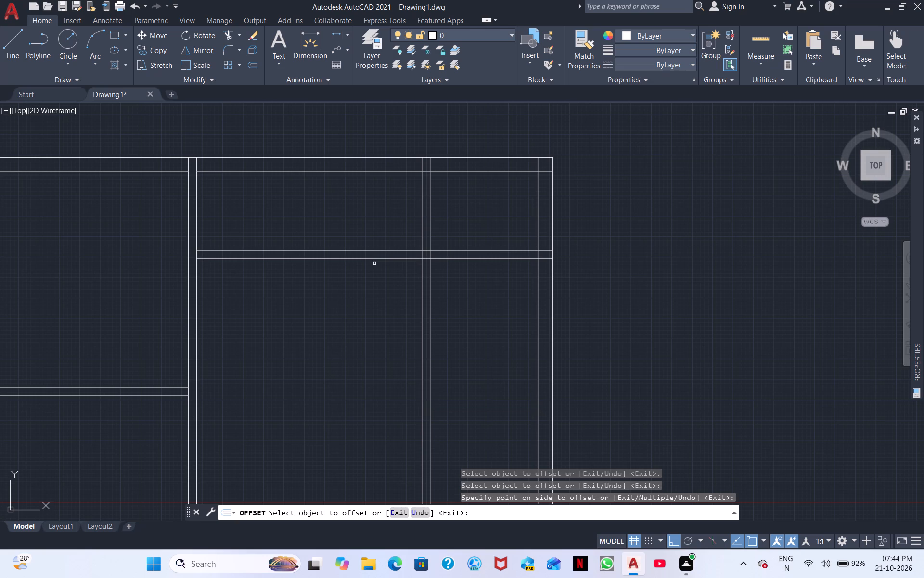
key("Escape")
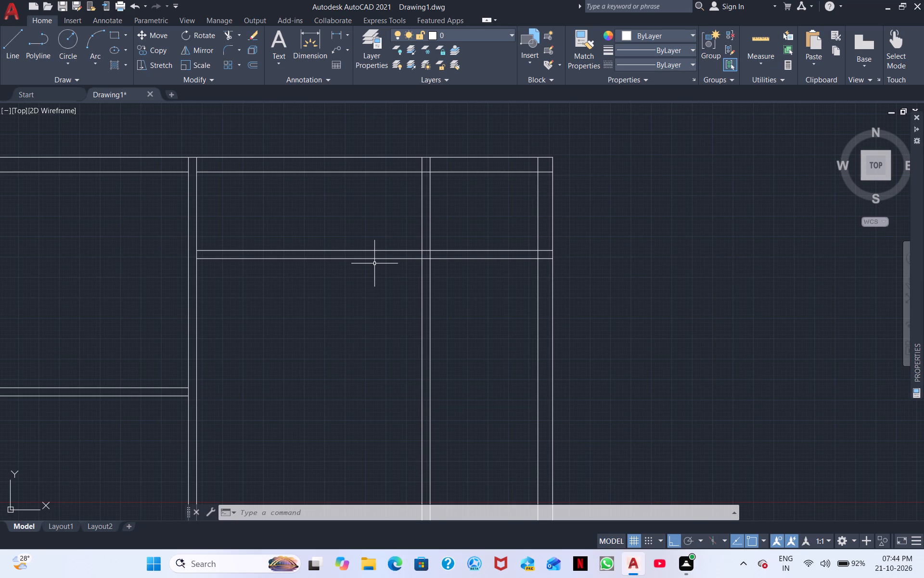
Offset the lower line of the east horizontal partition 13' downward, and end the Offset command.
type("o")
key("space")
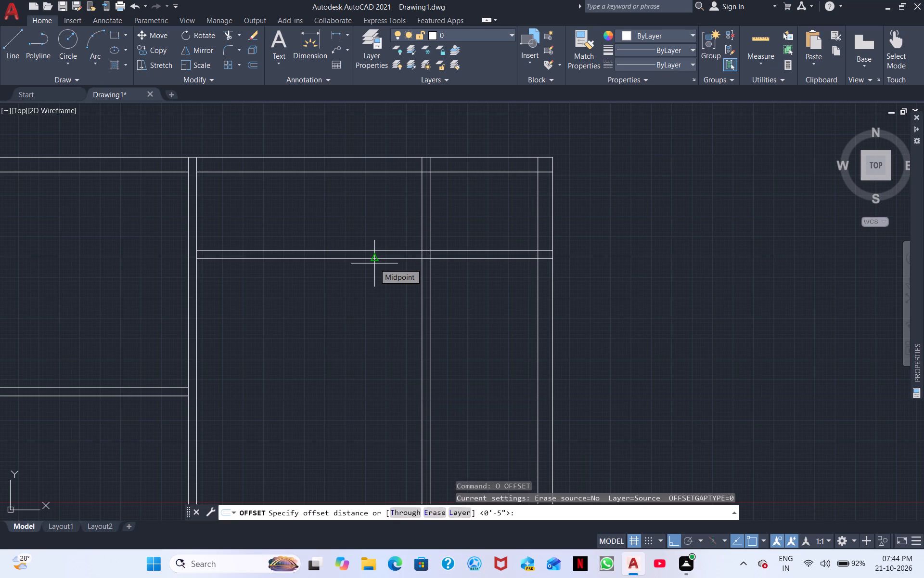
type("13")
key("apostrophe")
key("Return")
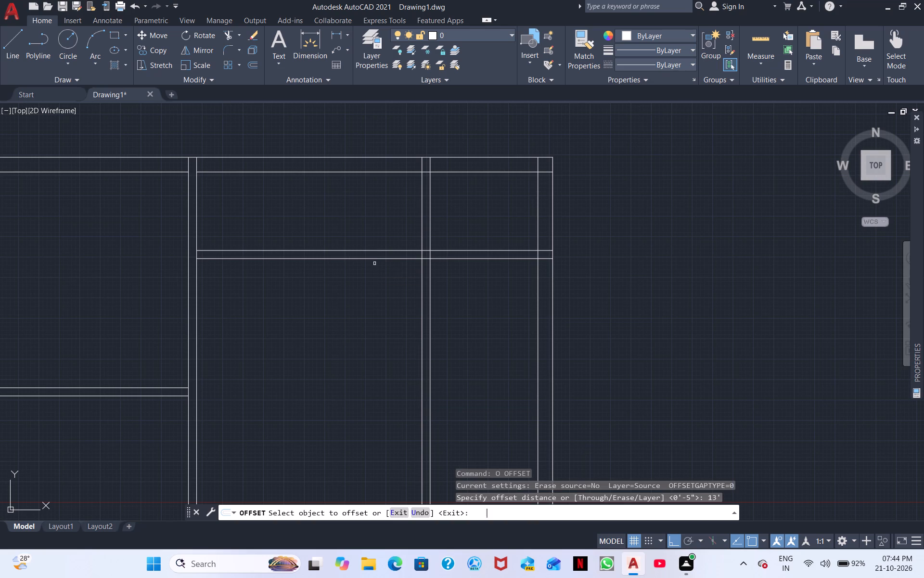
left_click(348, 257)
left_click(350, 363)
scroll(343, 362, "down", 2)
middle_click_drag(347, 367, 345, 321)
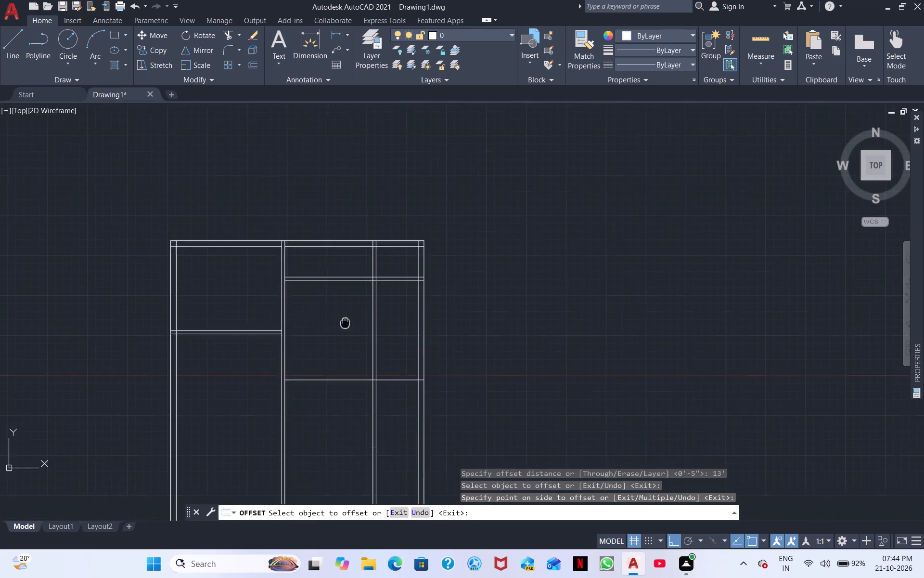
middle_click_drag(345, 321, 338, 289)
scroll(344, 289, "down", 1)
scroll(341, 319, "up", 2)
scroll(292, 332, "up", 2)
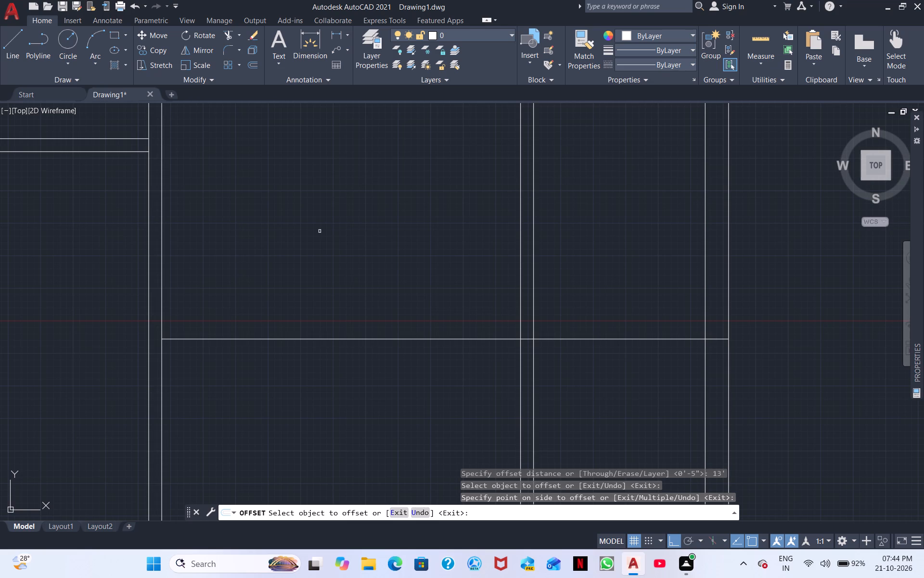
scroll(2, 334, "down", 1)
middle_click_drag(224, 283, 487, 228)
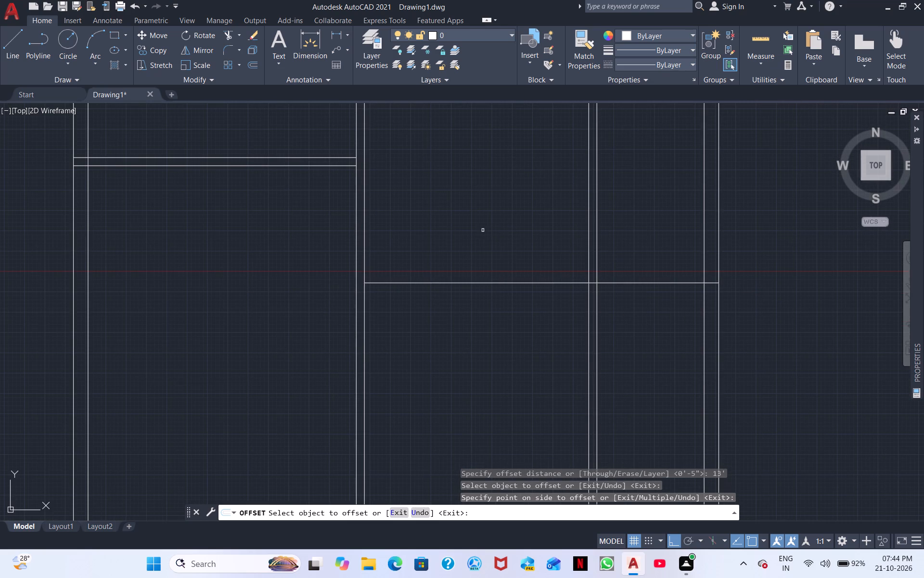
key("space")
Offset the lower line of the west bay's horizontal partition 5'6" downward.
key("space")
key("5")
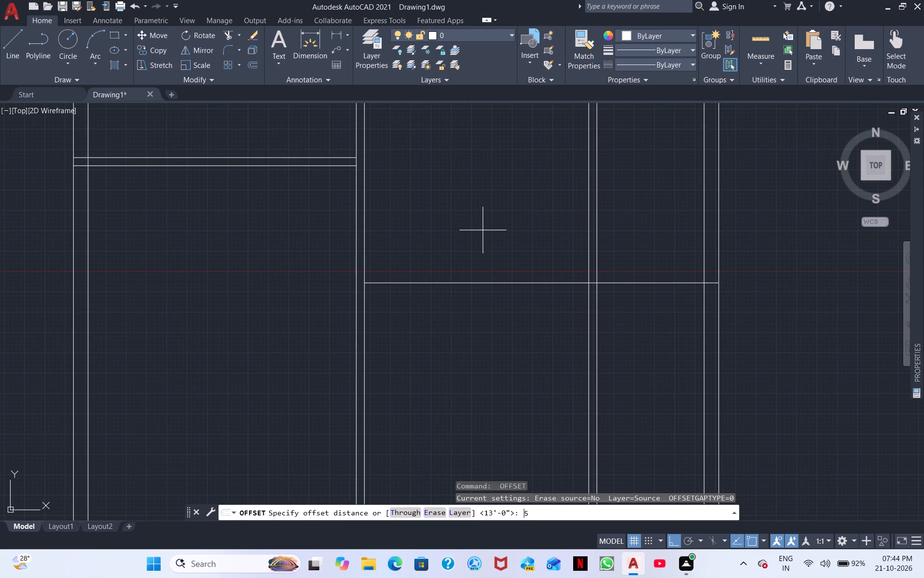
type("'6")
key("shift+quotedbl")
key("shift+Return")
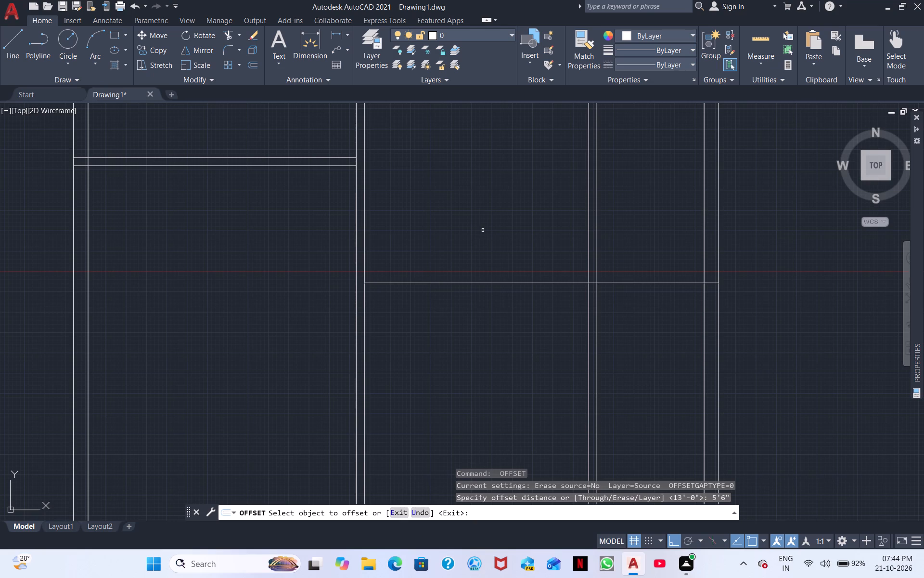
left_click(260, 165)
left_click(256, 231)
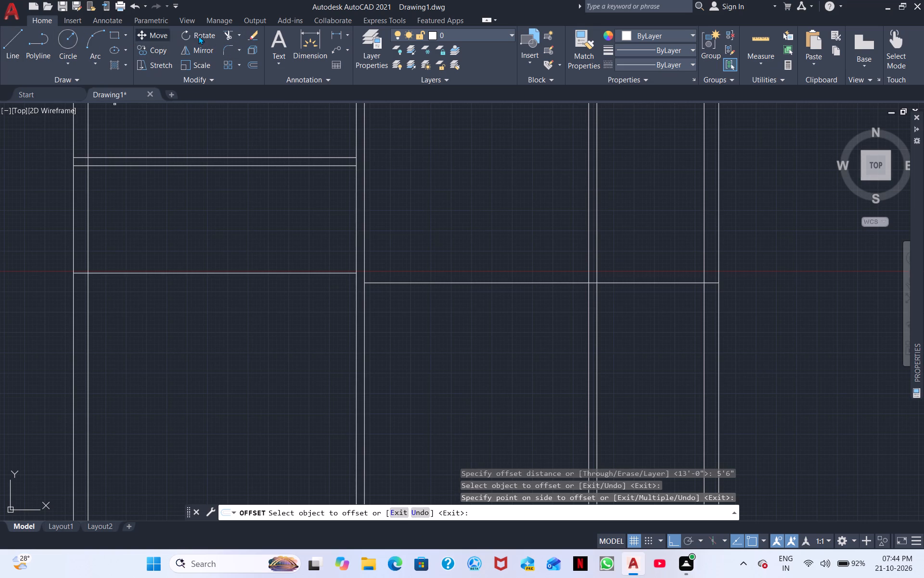
Measure the vertical gap between the lowest west and east horizontal lines with a linear dimension, without placing it.
left_click(334, 35)
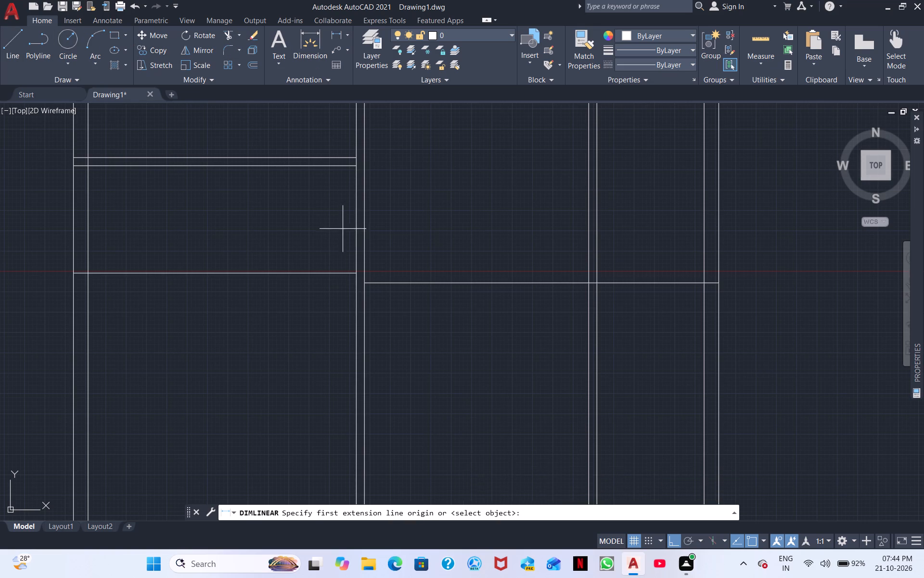
scroll(343, 230, "up", 3)
middle_click_drag(482, 413, 383, 295)
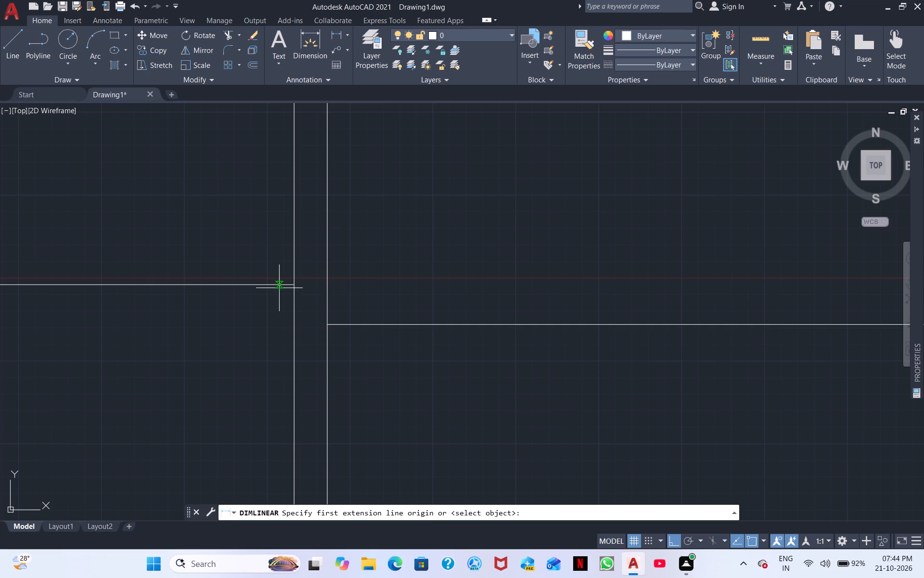
left_click(292, 287)
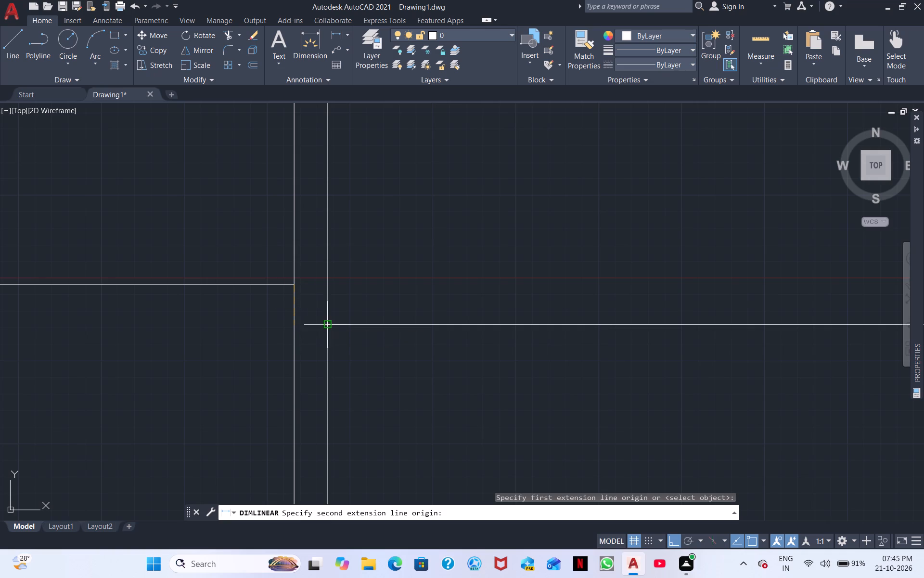
left_click(303, 326)
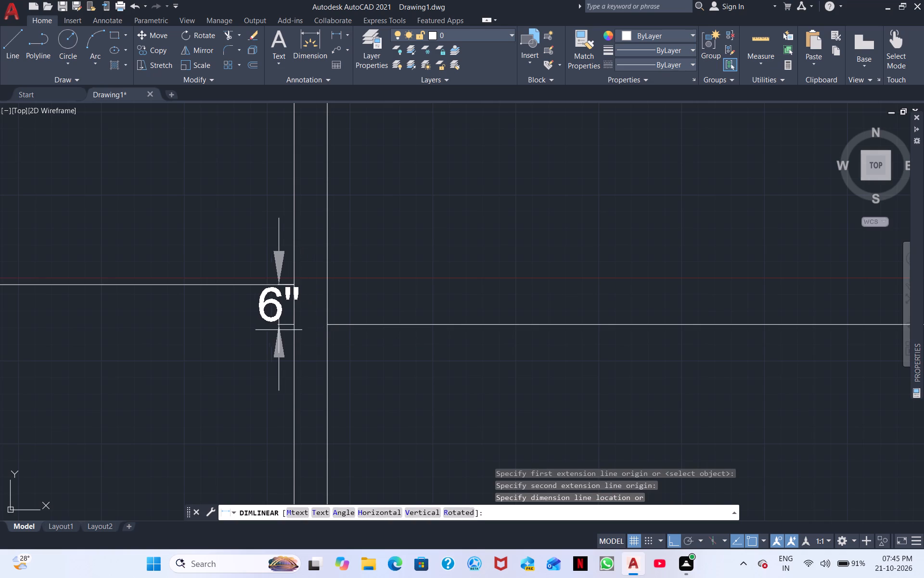
right_click(366, 330)
left_click(405, 339)
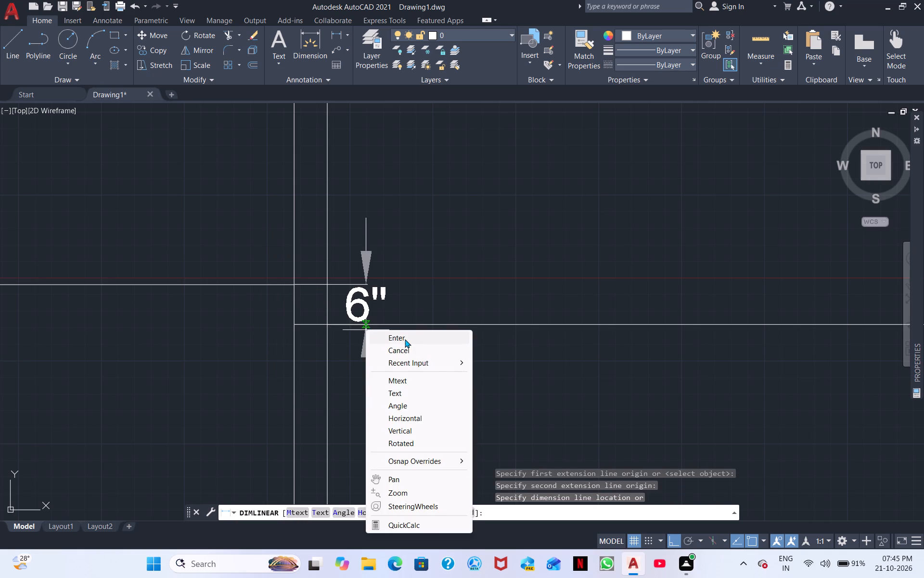
Offset the lowest horizontal line of the west bay 6" downward.
scroll(315, 352, "down", 2)
middle_click_drag(262, 369, 492, 325)
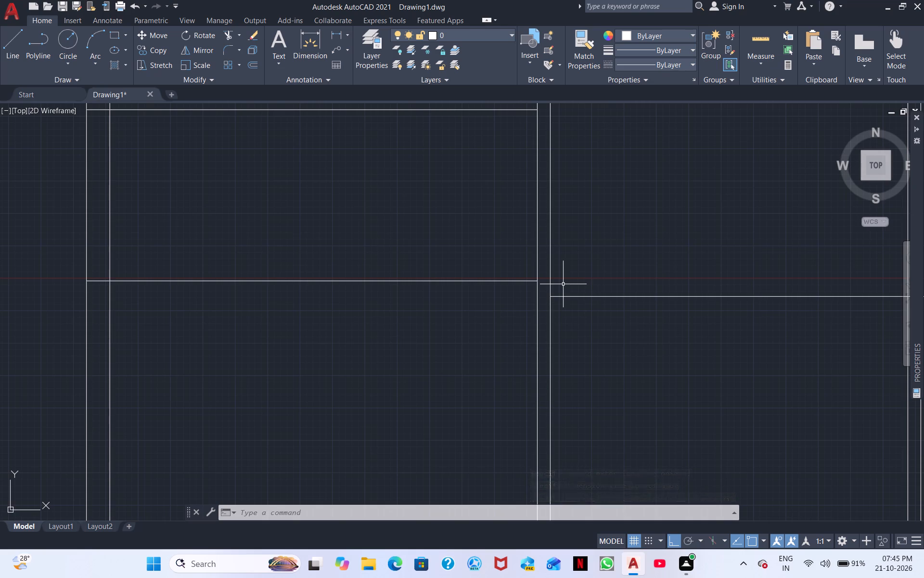
type("o")
key("space")
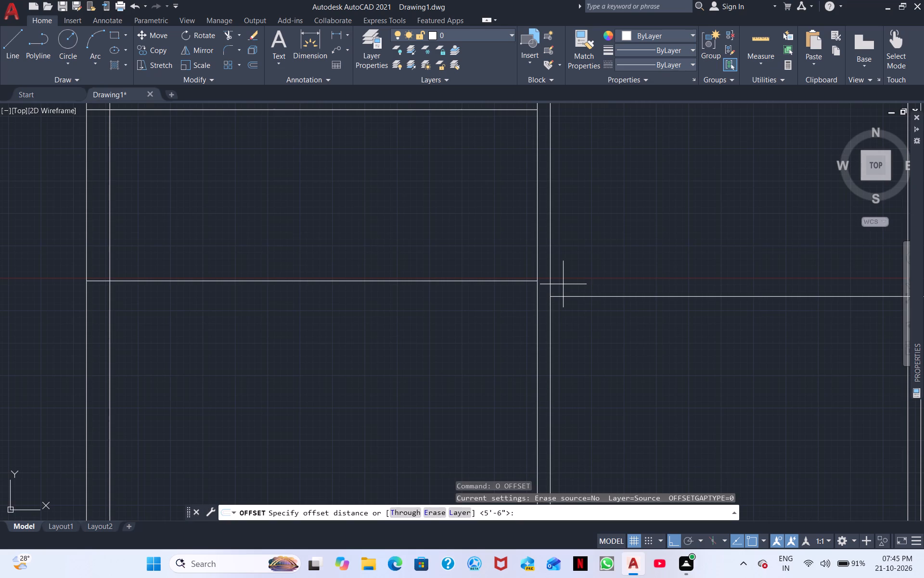
type("6\"")
key("Return")
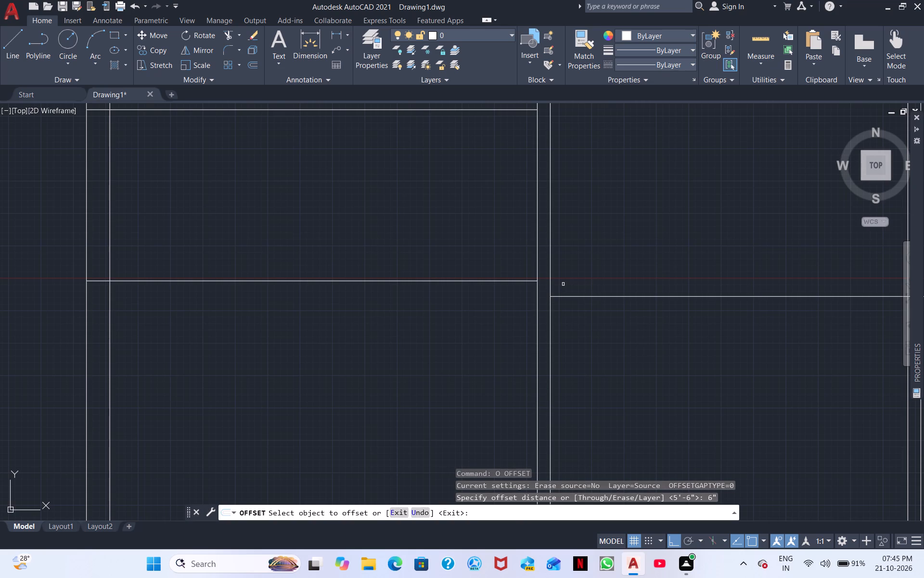
left_click(333, 281)
left_click(333, 306)
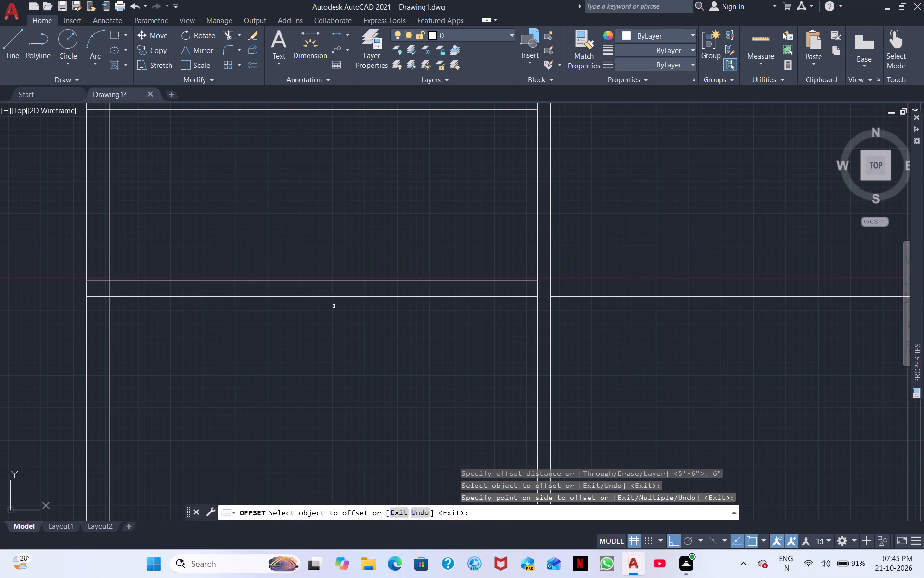
Offset the lowest horizontal line east of the first vertical partition 6" upward, and end the Offset command.
middle_click_drag(435, 304, 231, 314)
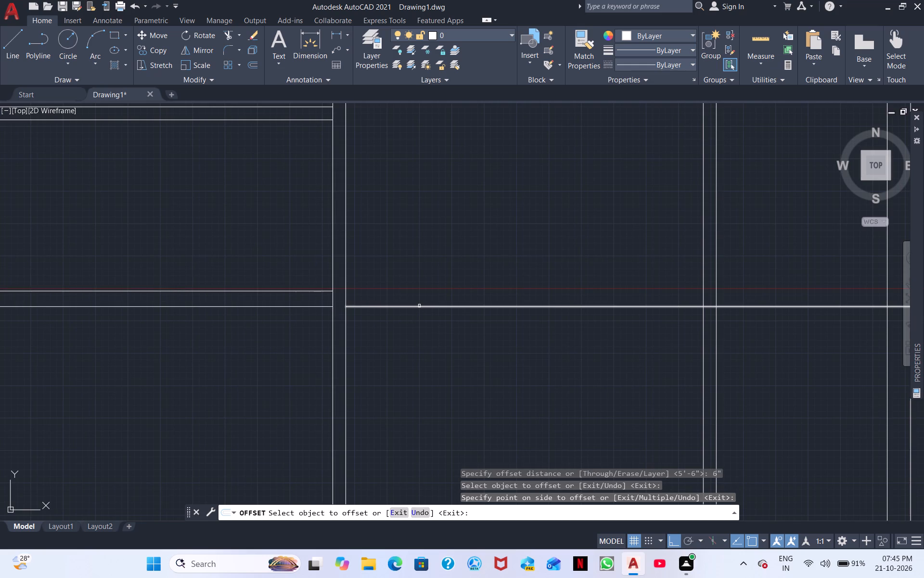
scroll(417, 306, "down", 2)
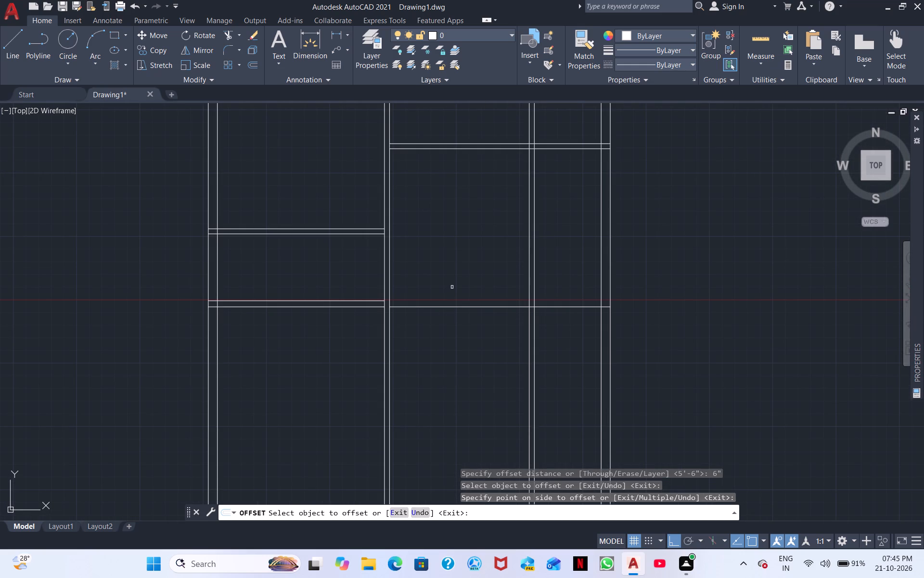
scroll(416, 302, "up", 2)
scroll(417, 305, "down", 2)
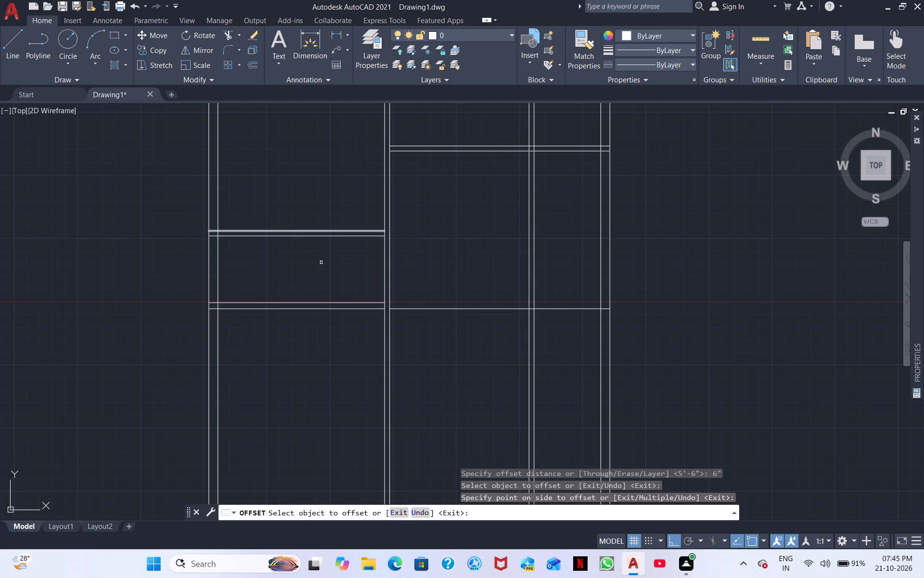
left_click(456, 310)
left_click(458, 298)
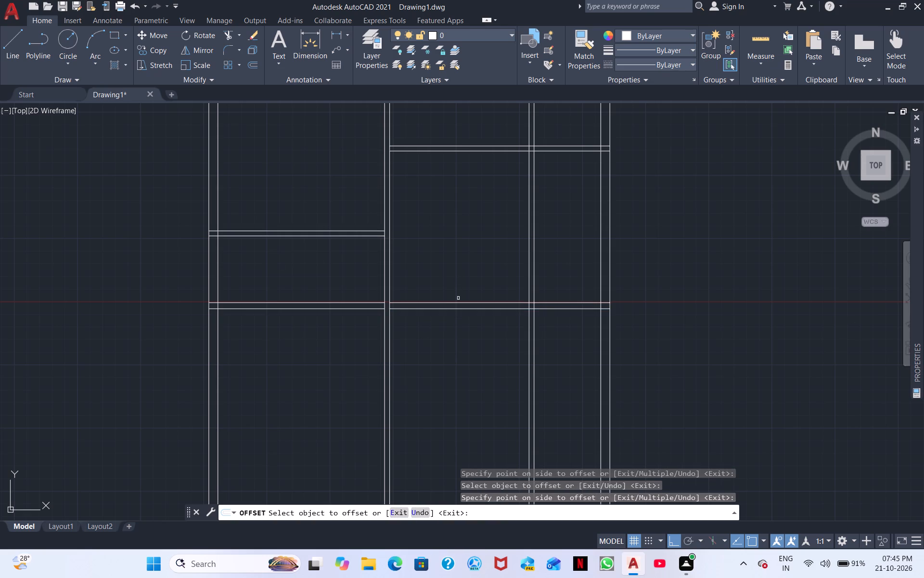
right_click(513, 268)
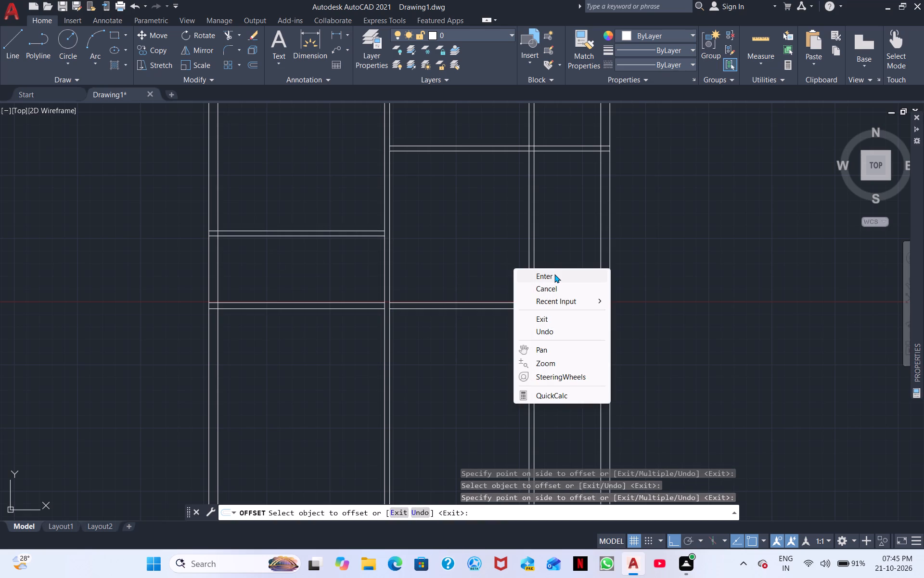
left_click(554, 274)
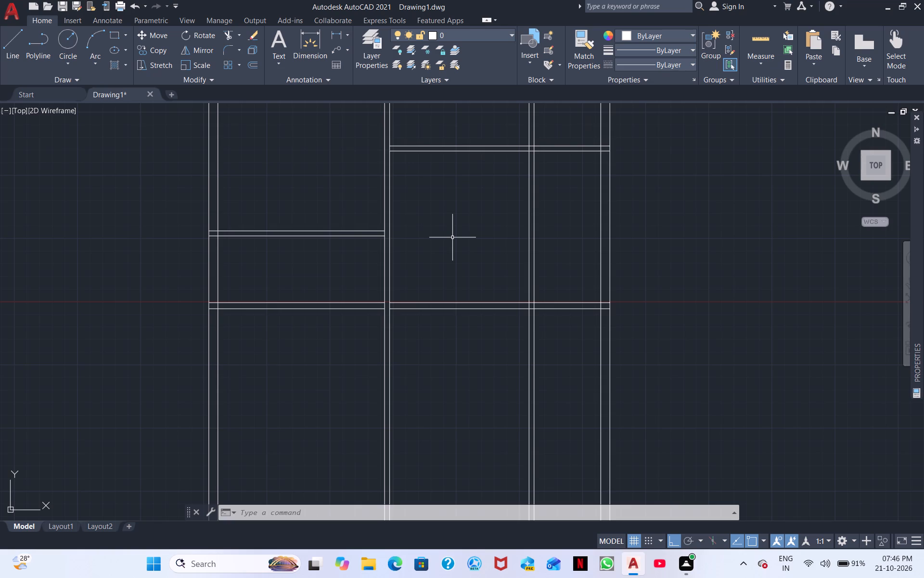
Draw a line 4'10" west from the first vertical partition, below the west bay's upper horizontal partition, and continue it up to that partition's lower line.
left_click(14, 46)
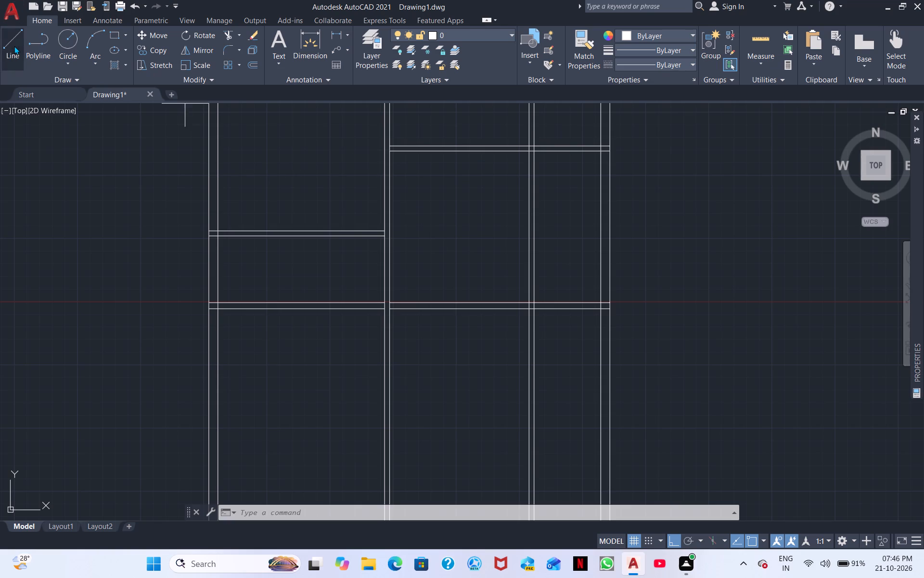
left_click(383, 260)
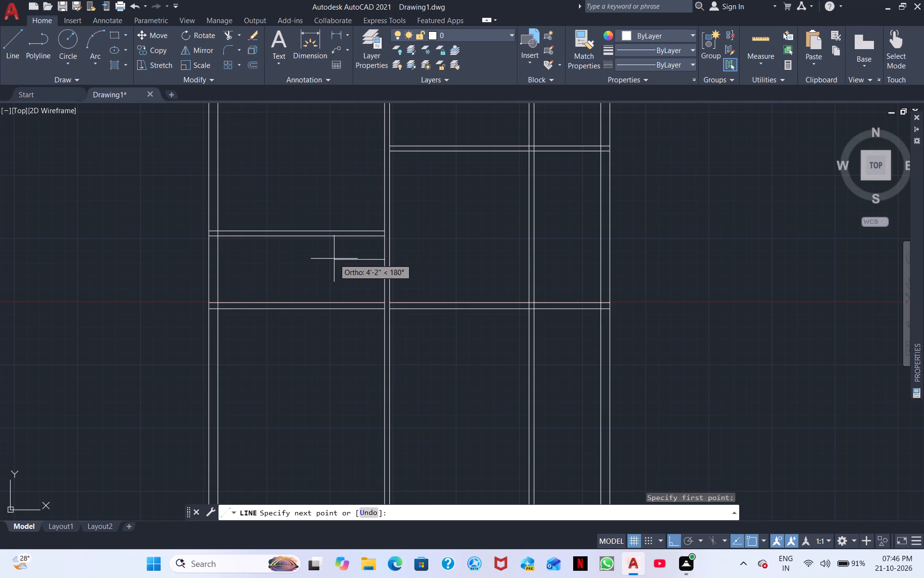
type("4'10")
key("shift+quotedbl")
key("Return")
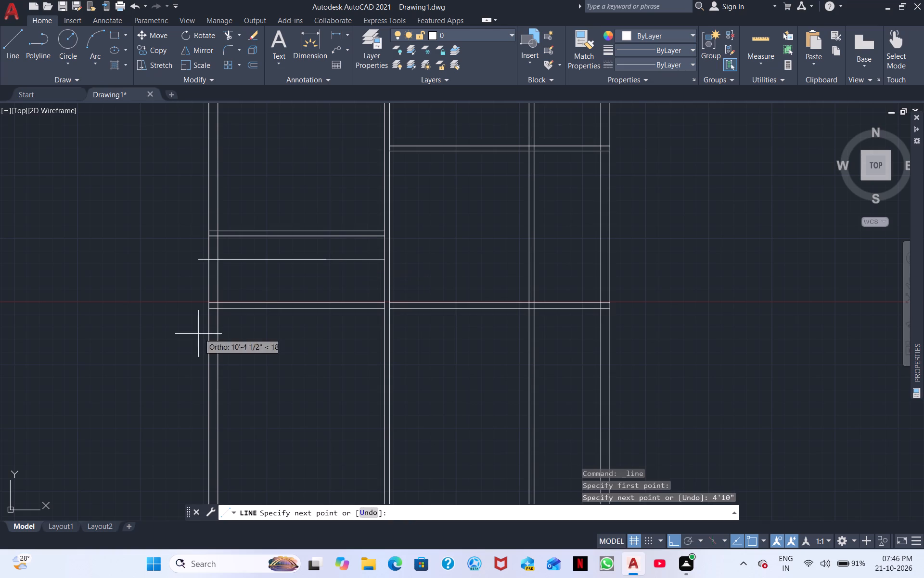
left_click(326, 235)
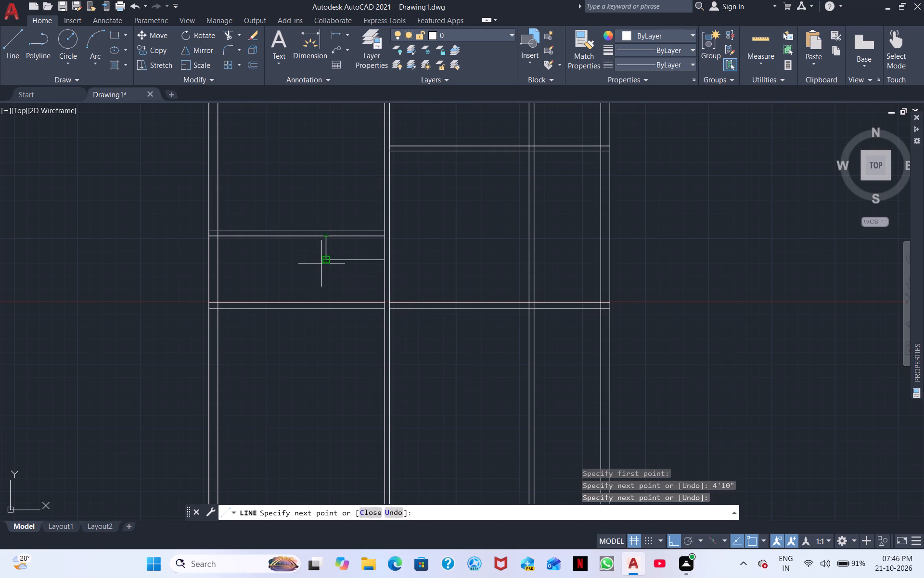
left_click(339, 250)
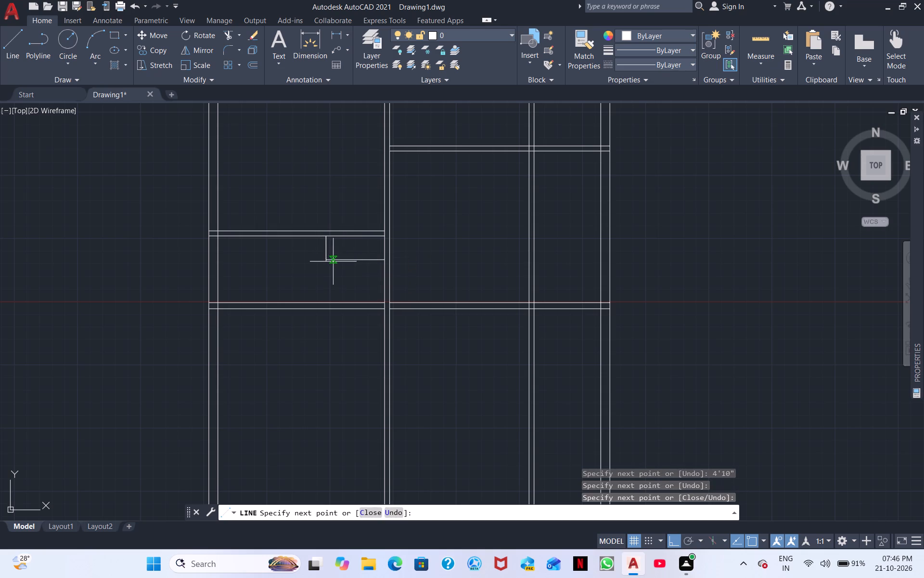
right_click(358, 252)
left_click(384, 267)
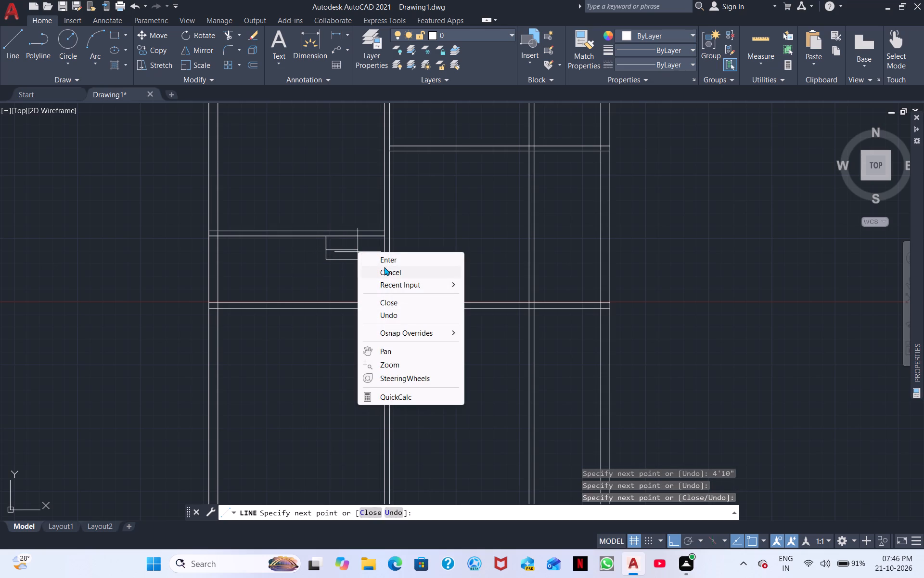
Erase the short overlapping vertical segments at the west end of the 4'10" line.
left_click(326, 242)
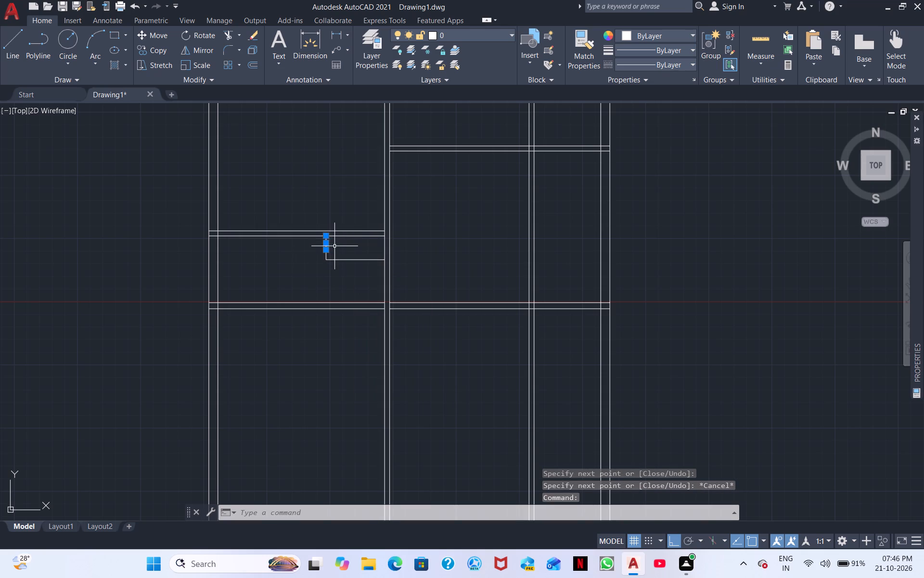
scroll(334, 246, "up", 3)
left_click(293, 283)
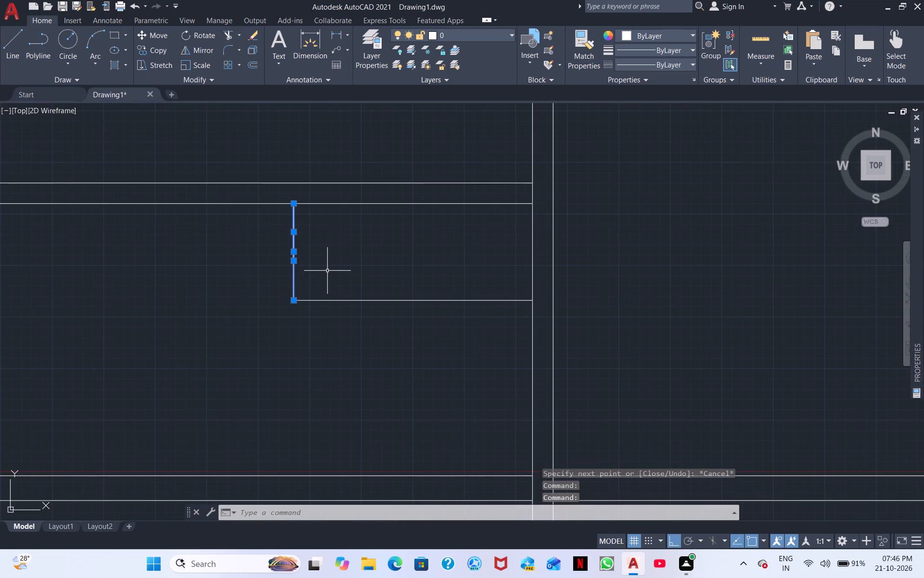
right_click_drag(371, 266, 362, 275)
left_click(418, 343)
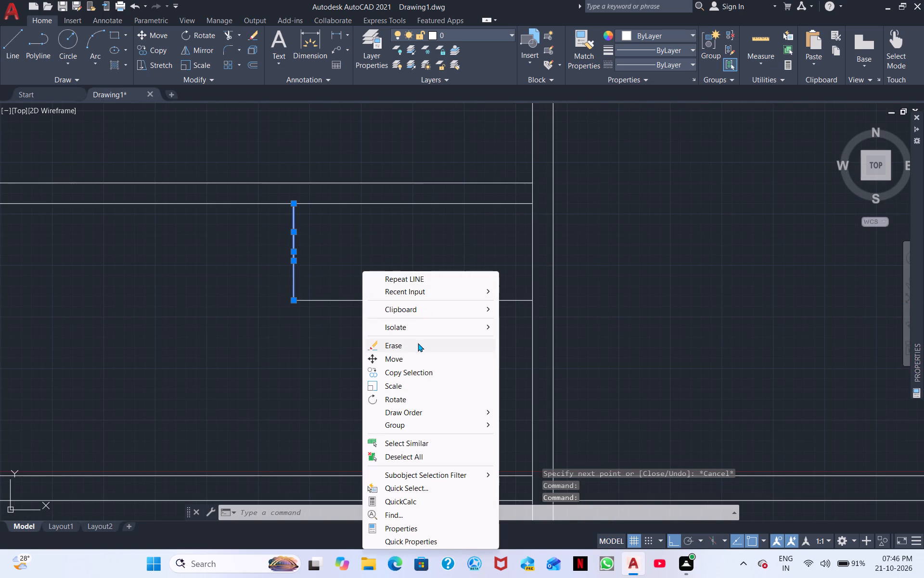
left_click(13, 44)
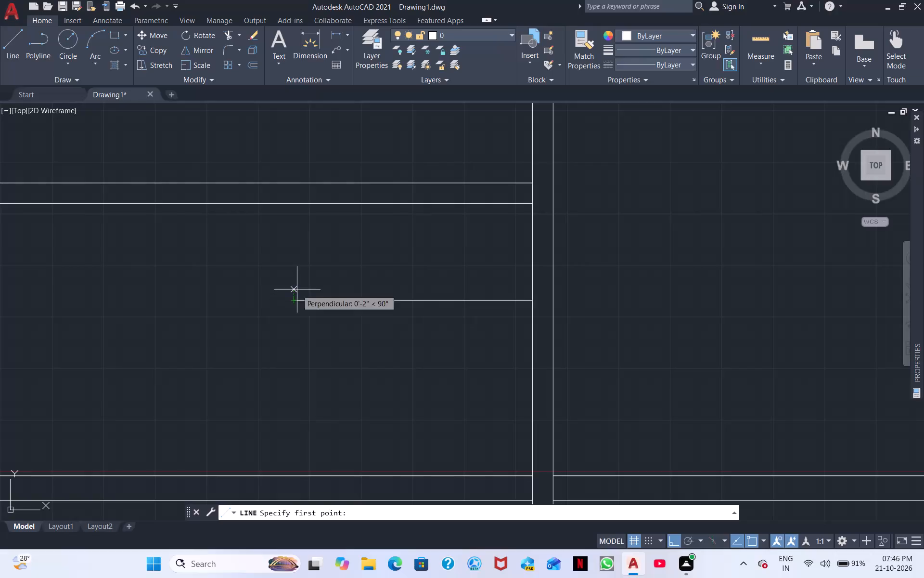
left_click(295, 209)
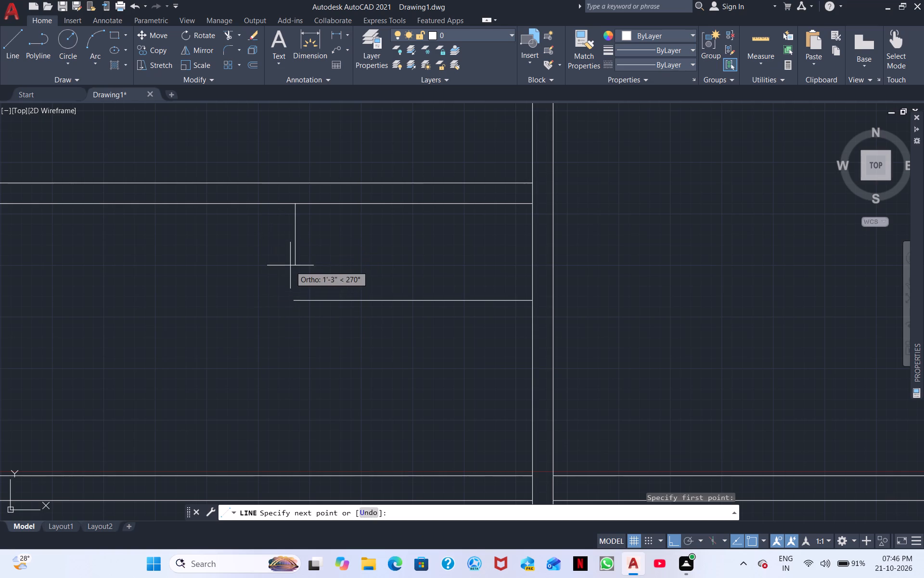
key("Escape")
Draw a line 3' west from the first vertical partition, above the west bay's upper horizontal partition, and continue it down across both partition lines.
scroll(291, 279, "down", 1)
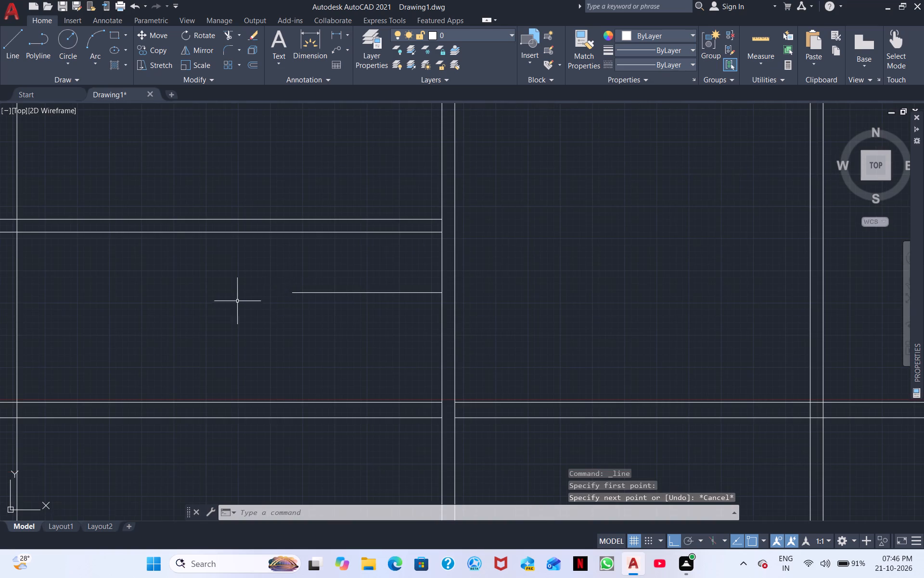
middle_click_drag(222, 318, 355, 326)
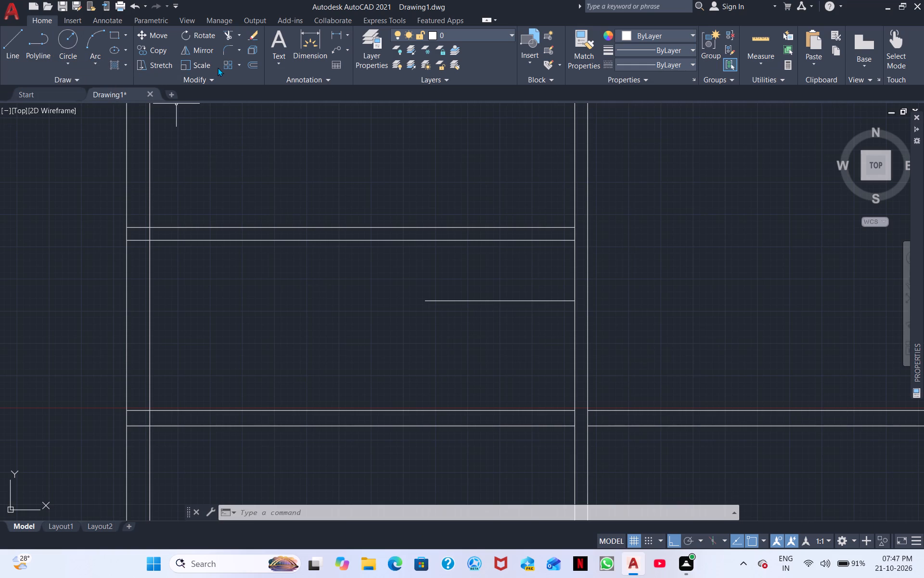
left_click(21, 54)
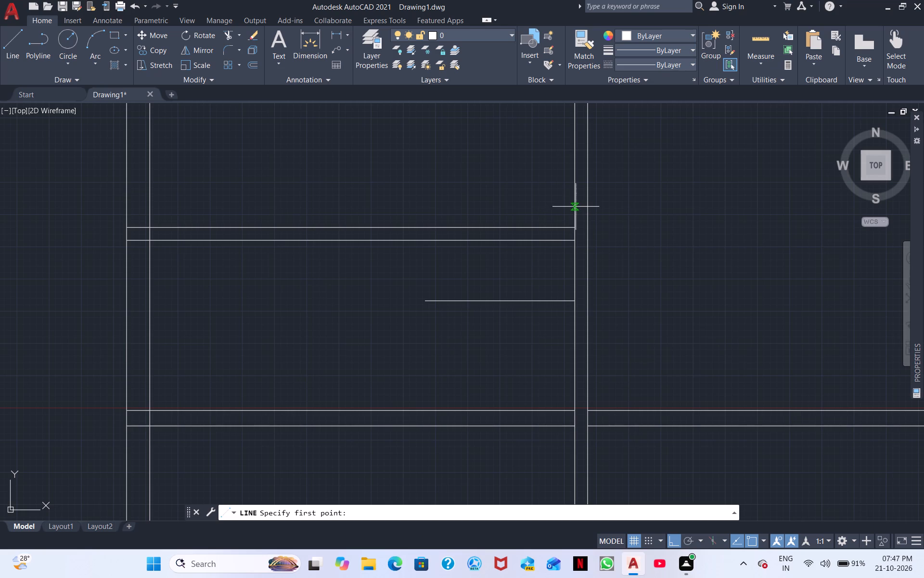
left_click_drag(576, 205, 568, 205)
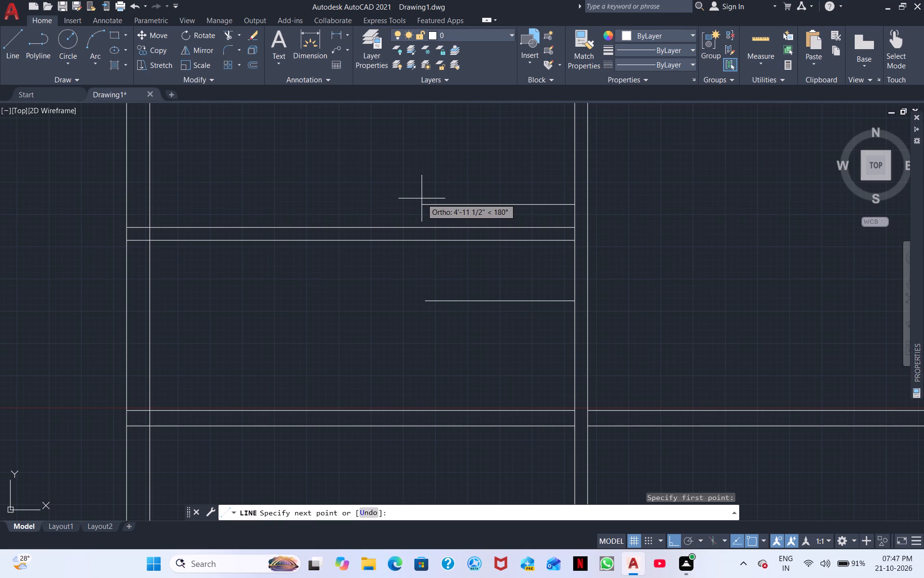
key("3")
key("apostrophe")
key("Return")
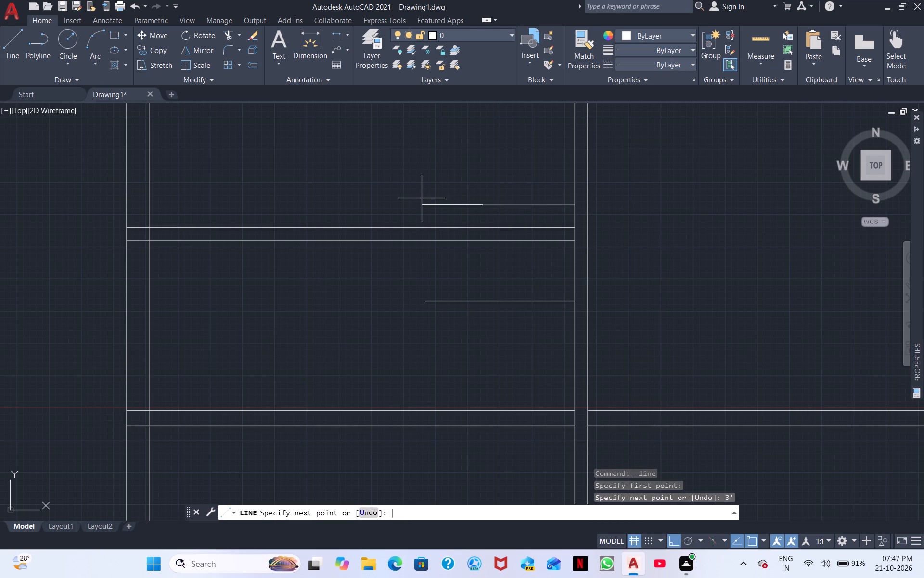
left_click(480, 225)
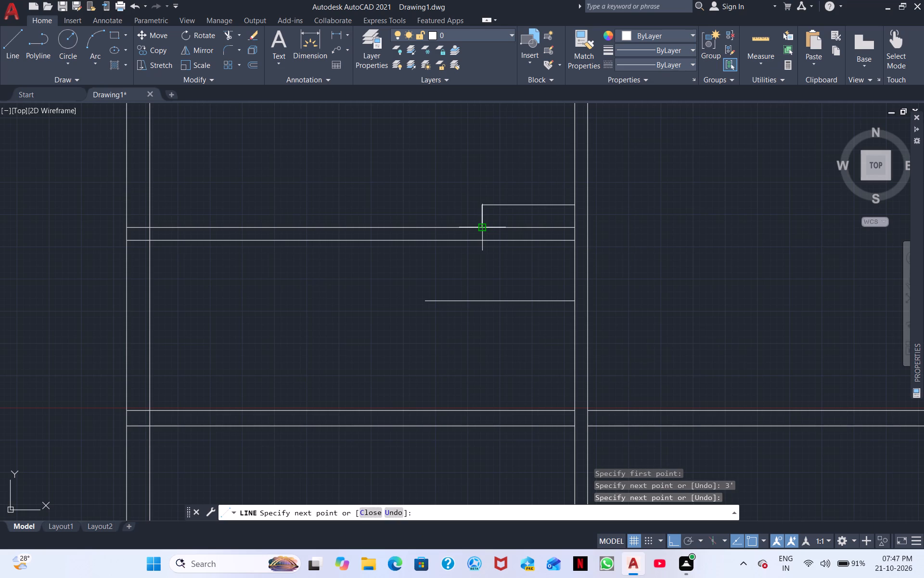
left_click(484, 241)
key("Escape")
key("grave")
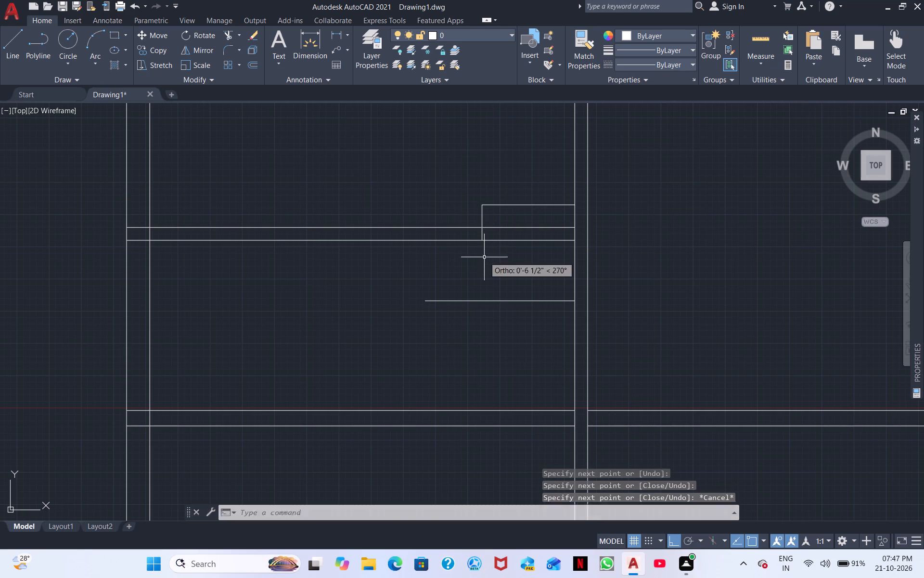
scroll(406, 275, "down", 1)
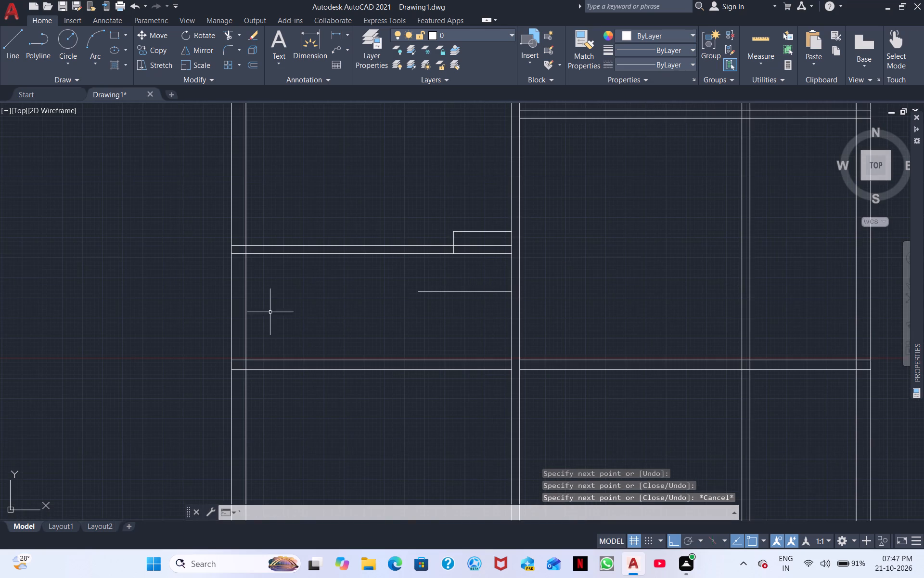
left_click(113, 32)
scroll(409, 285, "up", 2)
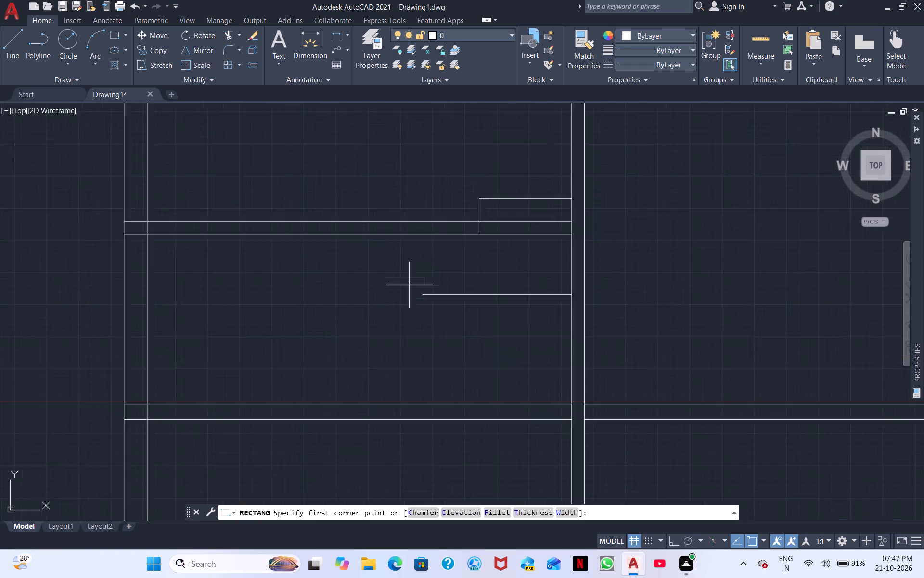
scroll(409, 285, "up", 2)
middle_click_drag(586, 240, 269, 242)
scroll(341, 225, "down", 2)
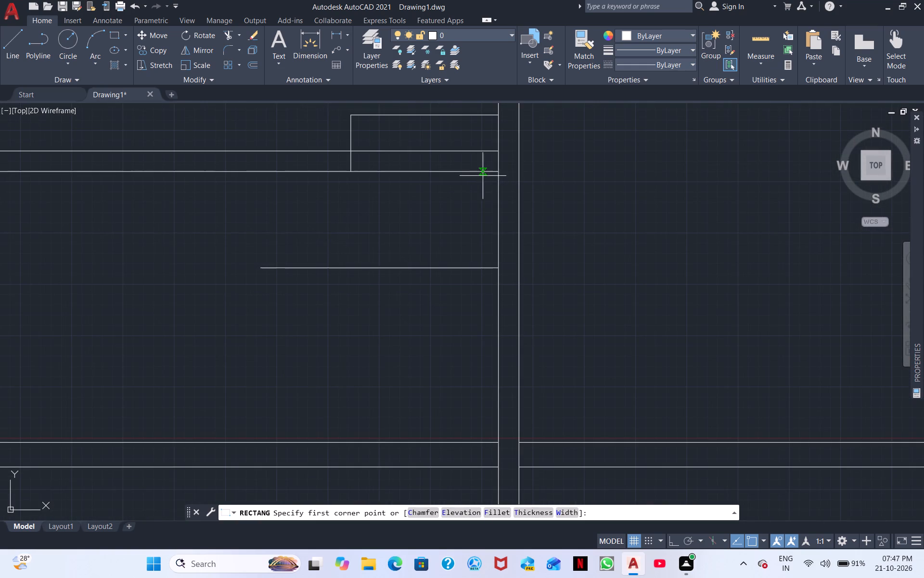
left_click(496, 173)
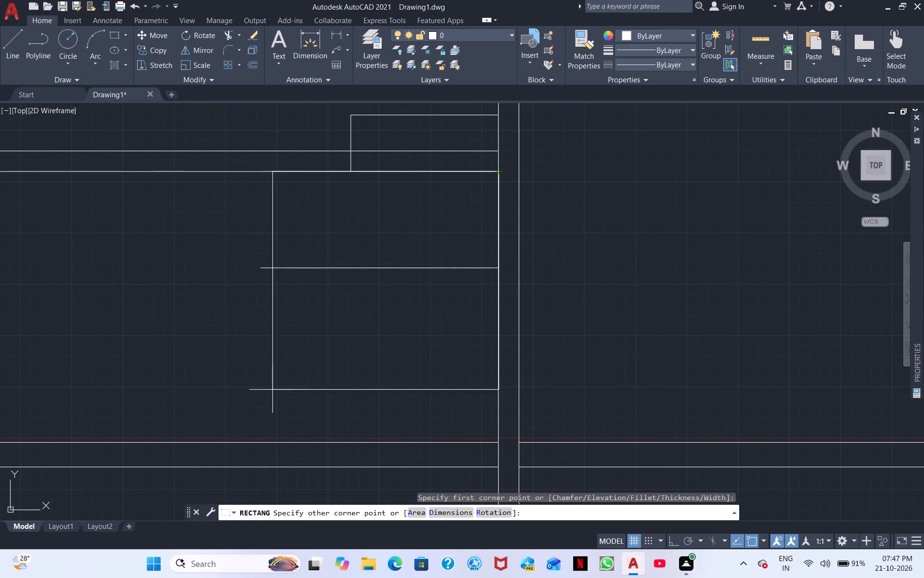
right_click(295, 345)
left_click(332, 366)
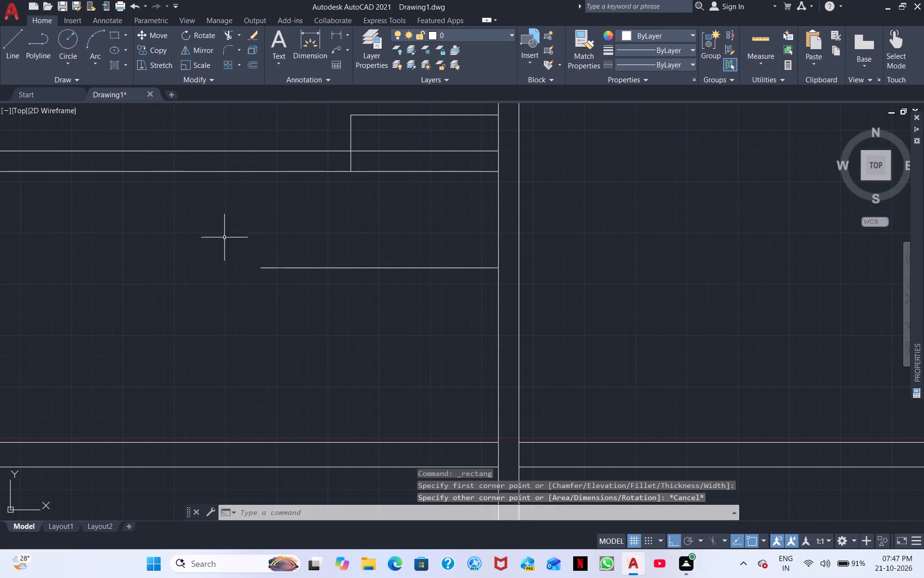
Draw a vertical line aligned with the 4'10" line's west end, from the west bay's lower horizontal partition up to the upper partition's lower line.
left_click(17, 43)
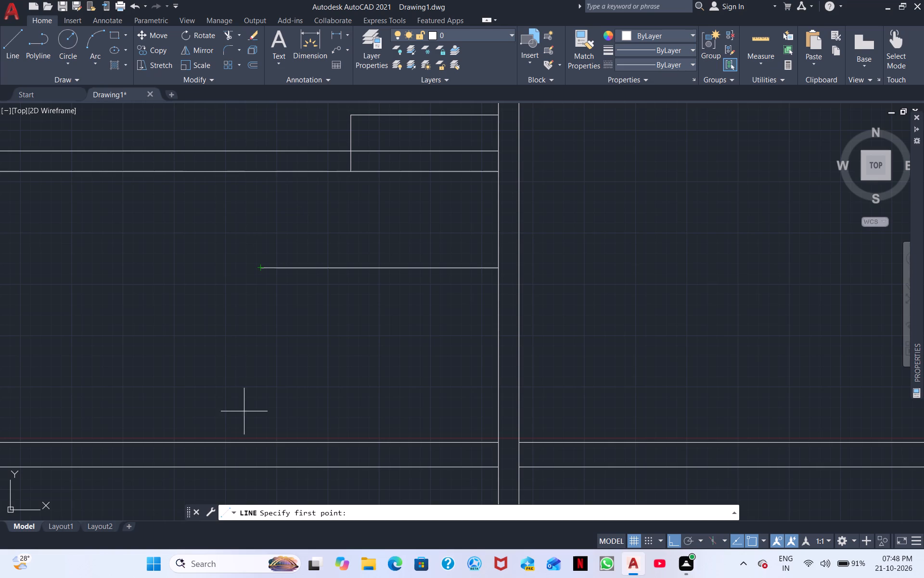
left_click(262, 449)
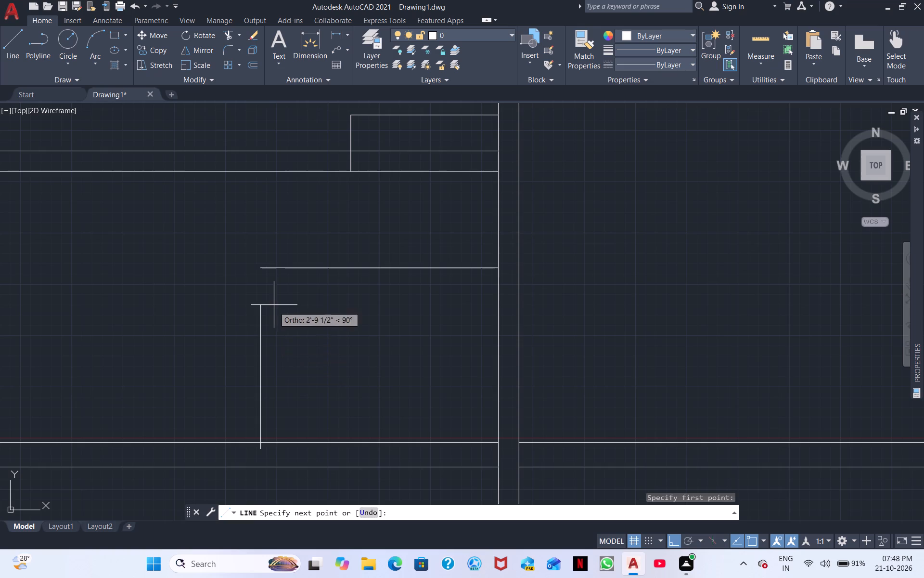
left_click(259, 172)
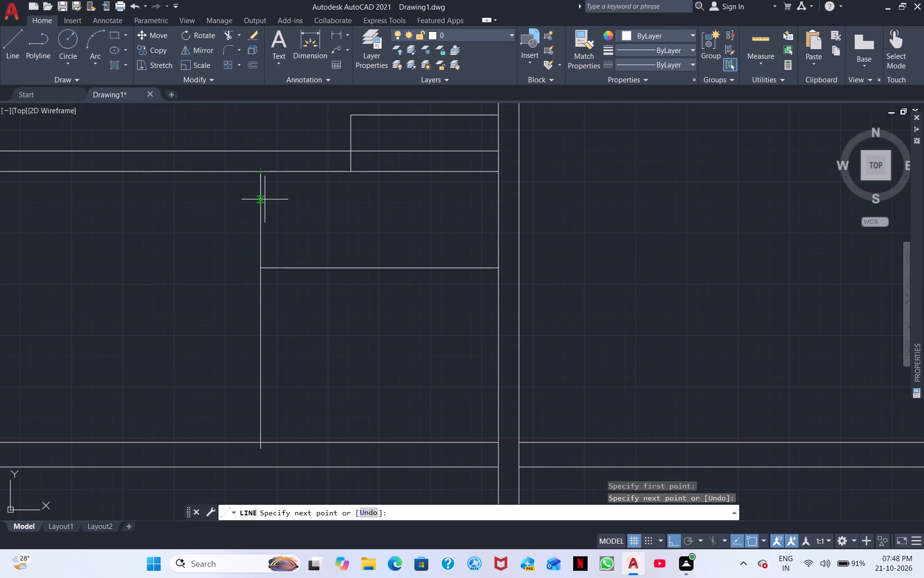
key("Escape")
Erase the 4'10" horizontal line between the new vertical line and the first vertical partition.
scroll(318, 233, "down", 1)
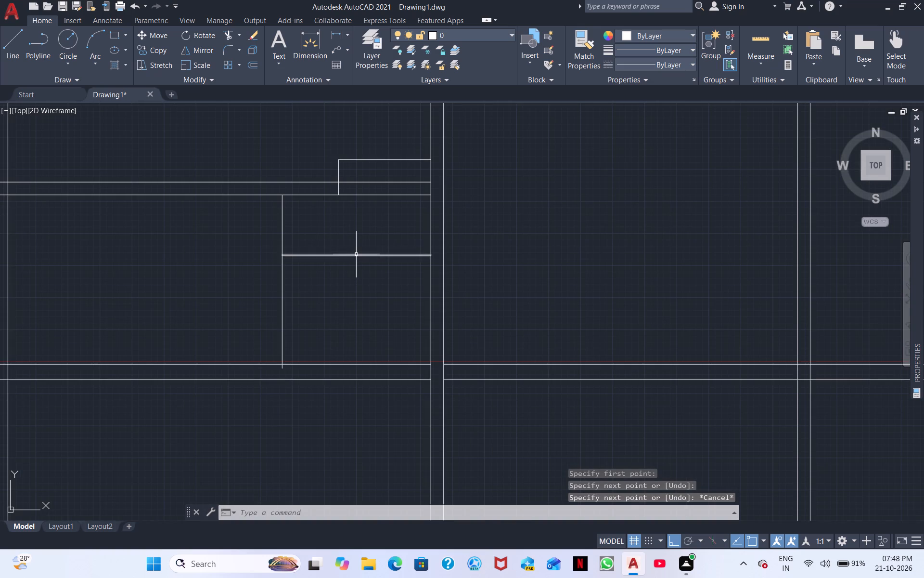
left_click(357, 253)
right_click(357, 254)
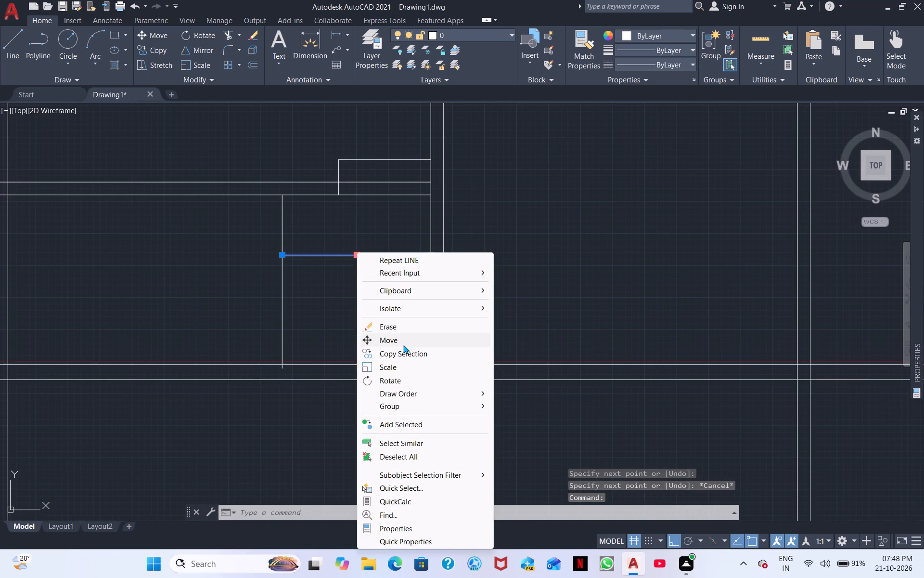
left_click(400, 325)
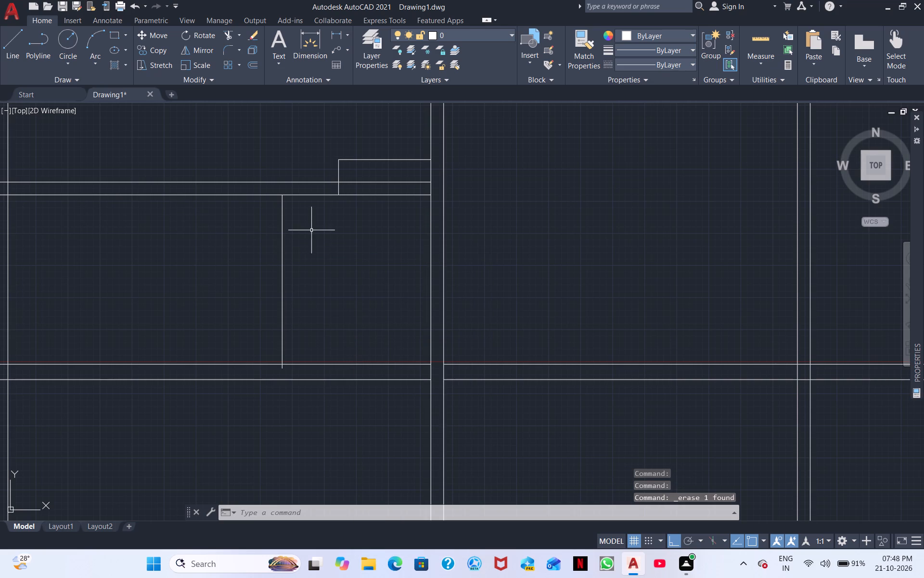
Draw a short line continuing the new vertical line down across the west bay's lower horizontal partition to its bottom line.
left_click(15, 45)
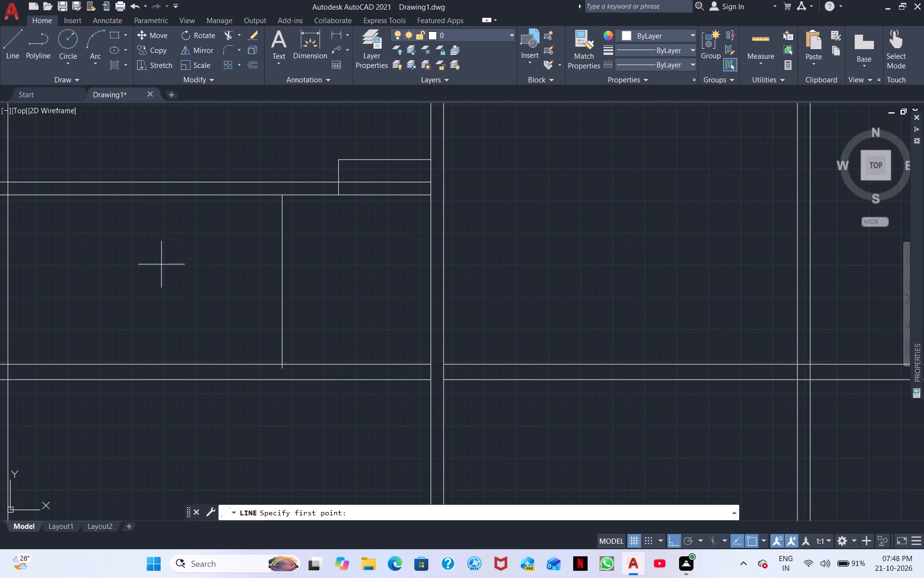
scroll(275, 378, "up", 3)
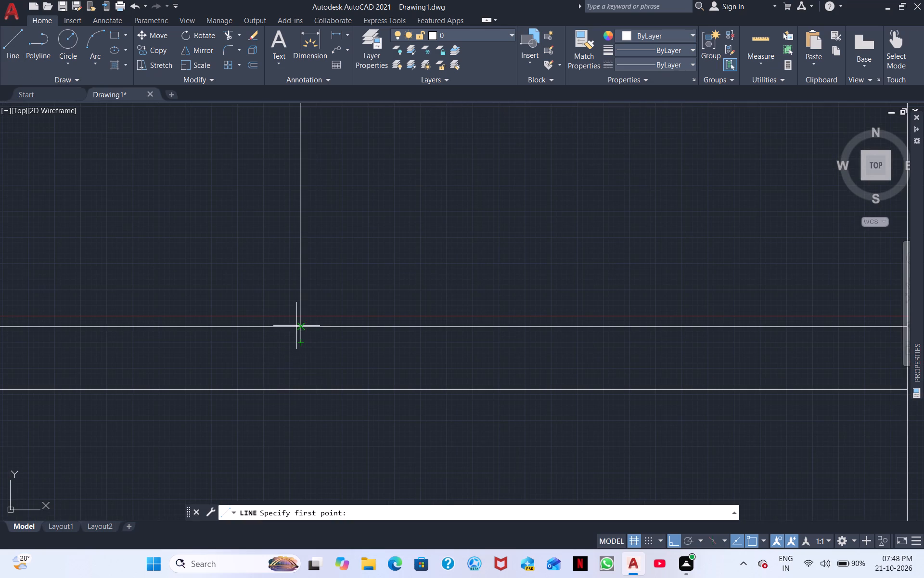
left_click(298, 326)
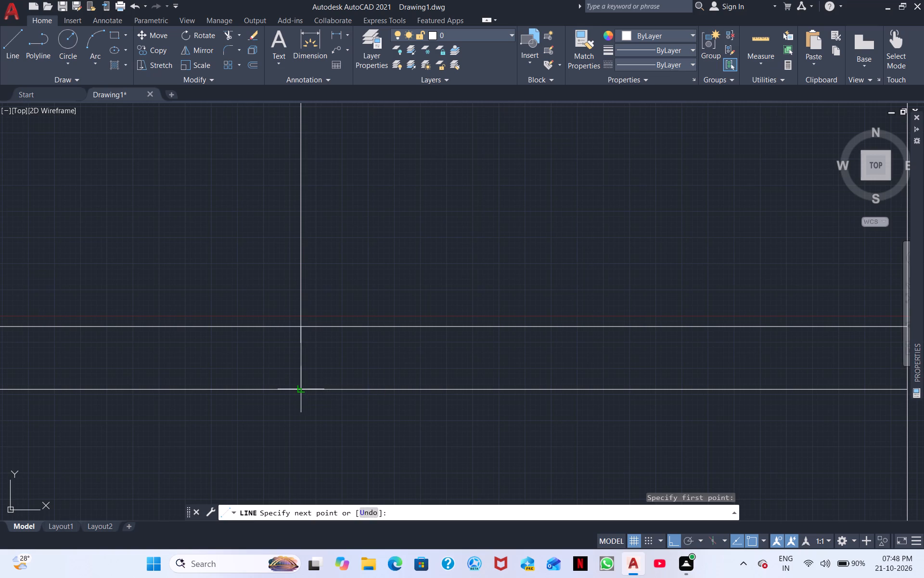
left_click(297, 386)
scroll(306, 382, "down", 3)
middle_click_drag(350, 377, 316, 328)
scroll(334, 365, "down", 1)
middle_click_drag(335, 387, 342, 315)
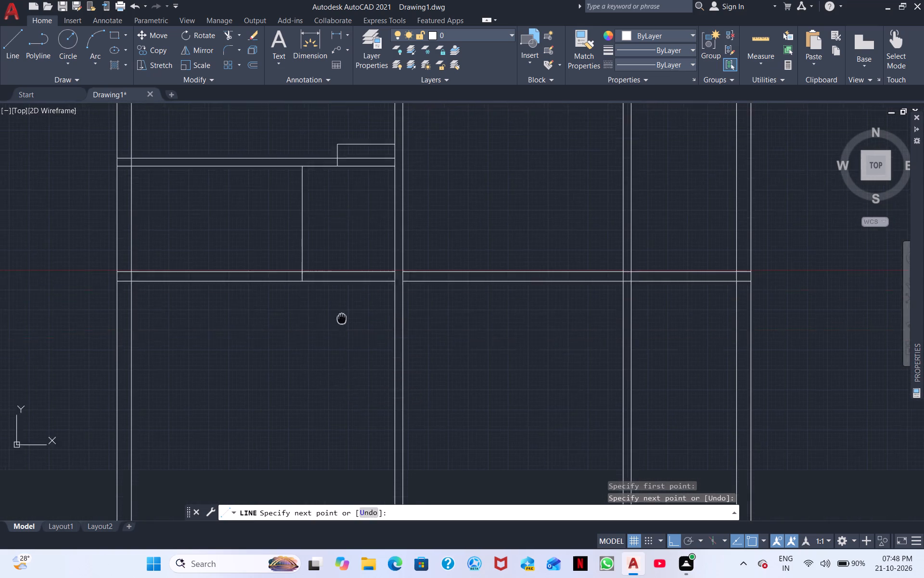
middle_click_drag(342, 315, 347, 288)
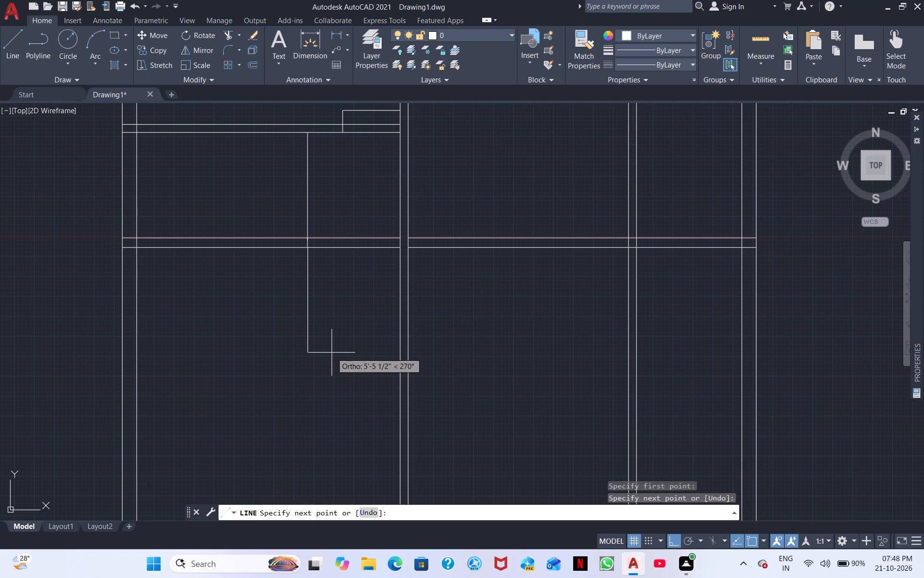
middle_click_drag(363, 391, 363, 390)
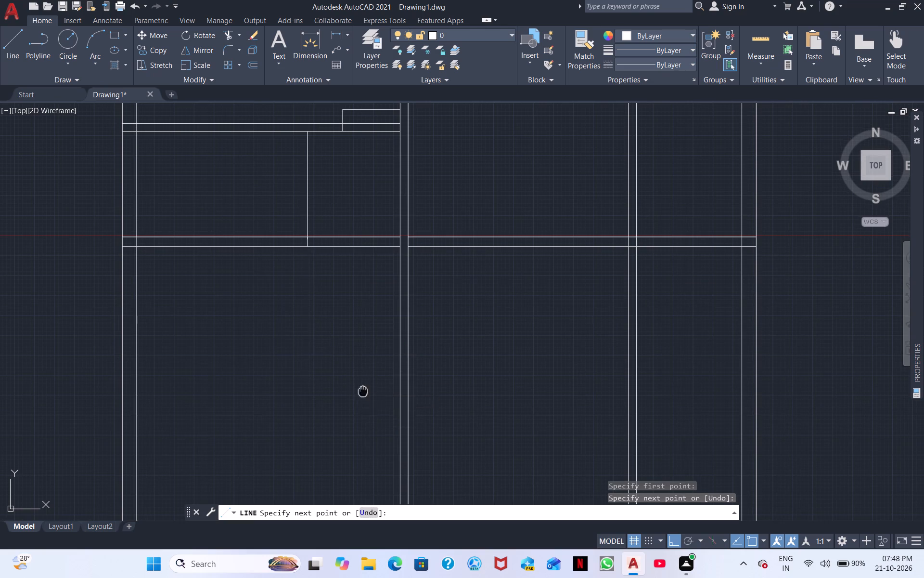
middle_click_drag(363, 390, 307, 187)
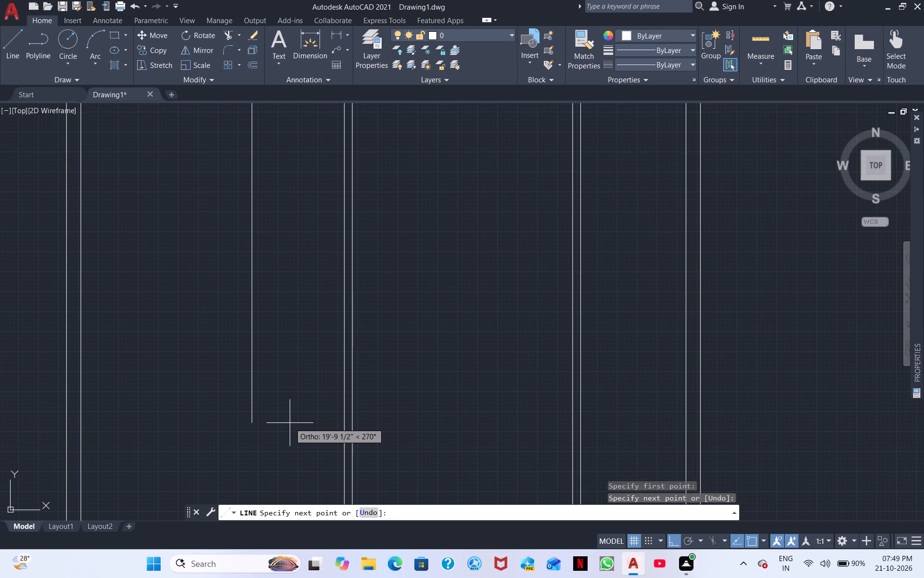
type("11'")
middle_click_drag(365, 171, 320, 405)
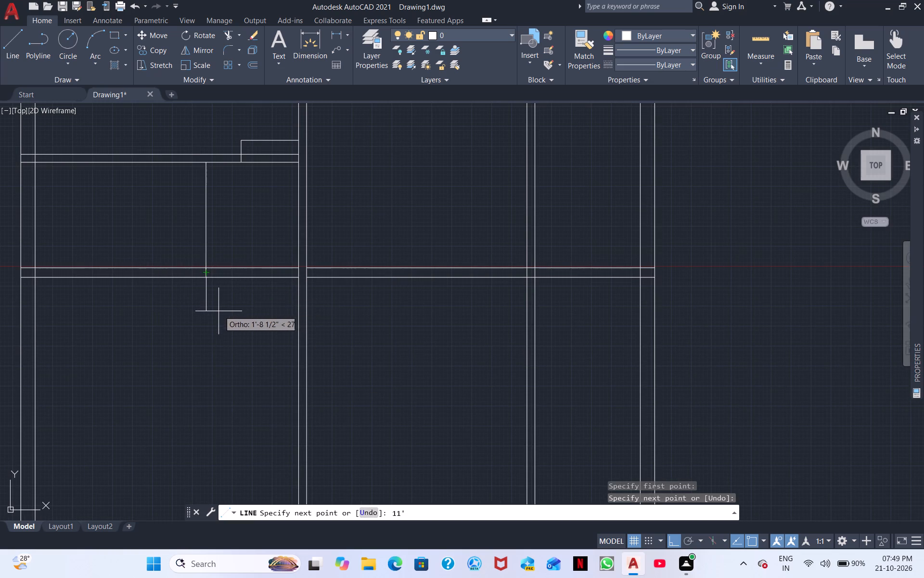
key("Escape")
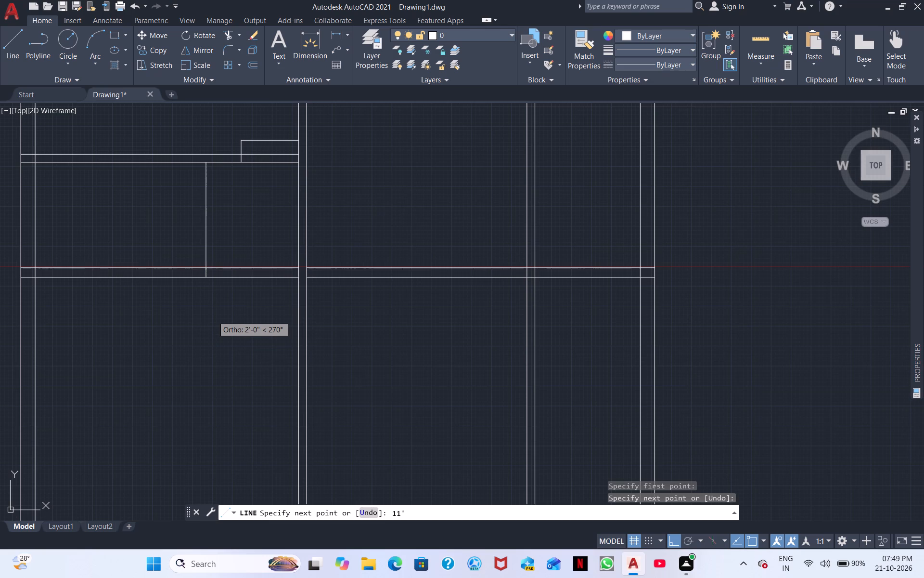
Draw a line 11'6" down from the west bay's vertical line, starting at the lower horizontal partition's bottom line.
left_click(22, 56)
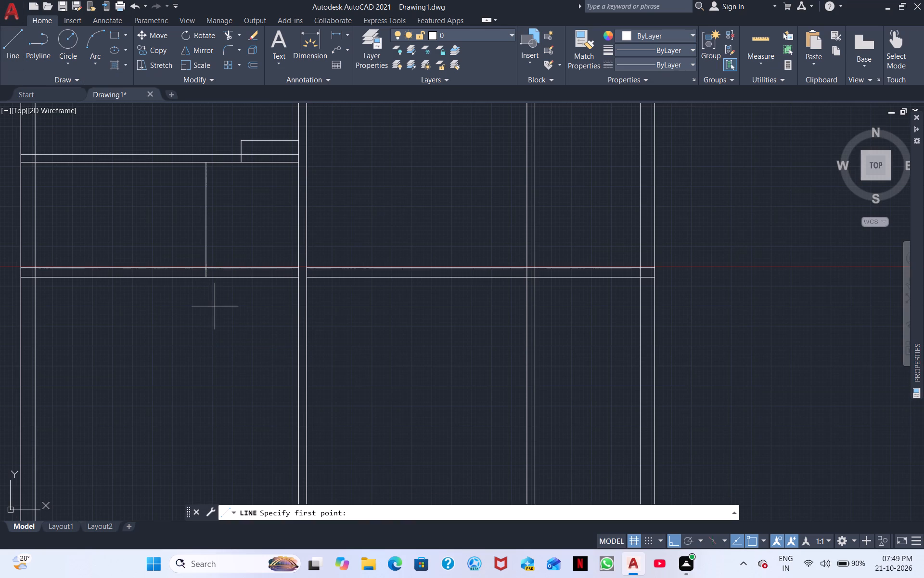
left_click(206, 281)
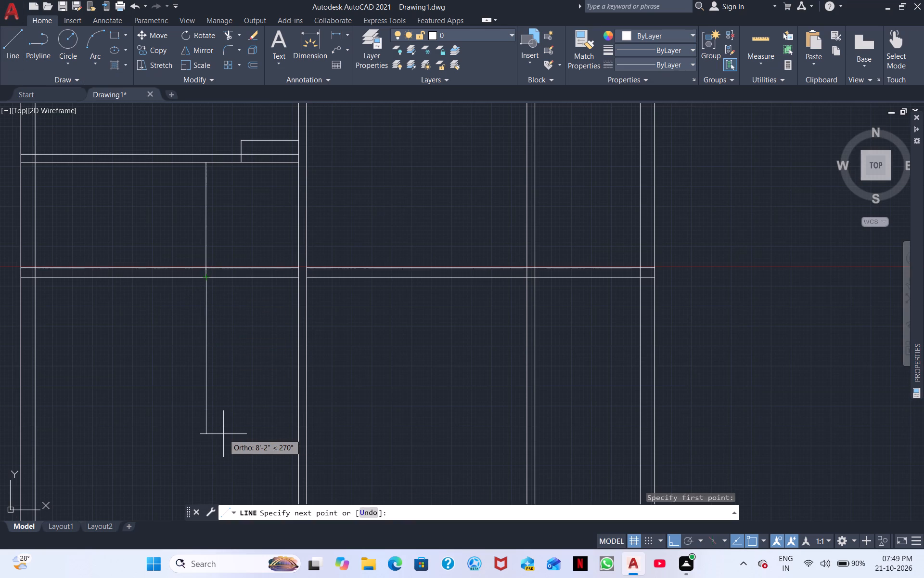
type("11'6")
key("shift+quotedbl")
key("Return")
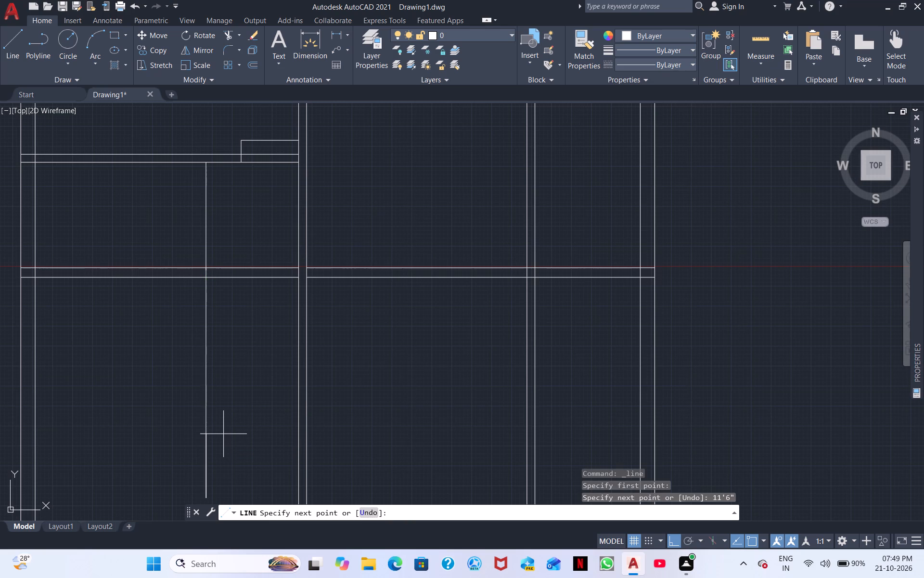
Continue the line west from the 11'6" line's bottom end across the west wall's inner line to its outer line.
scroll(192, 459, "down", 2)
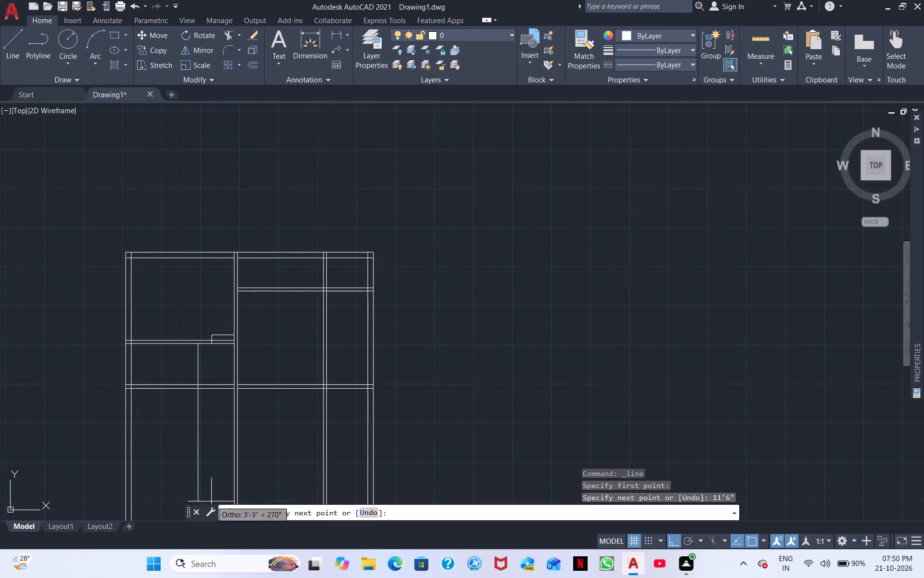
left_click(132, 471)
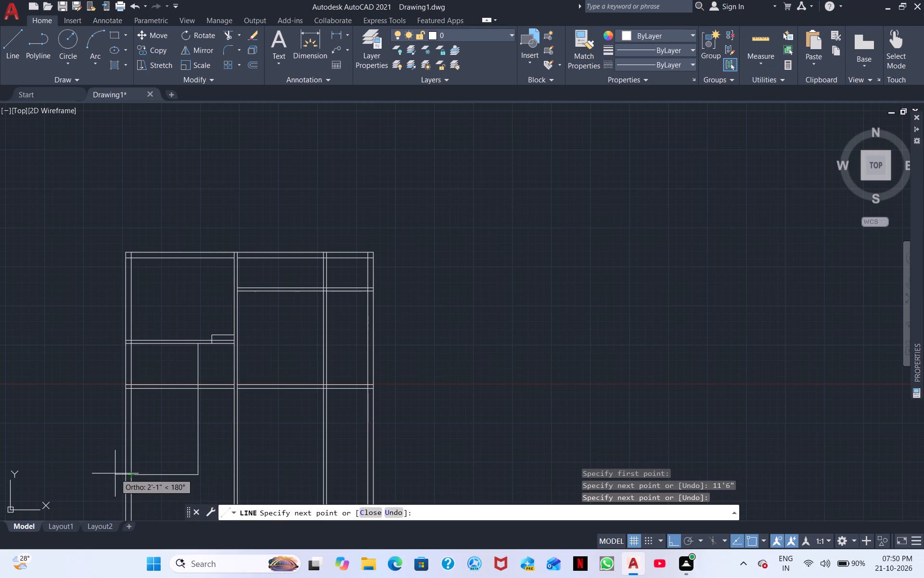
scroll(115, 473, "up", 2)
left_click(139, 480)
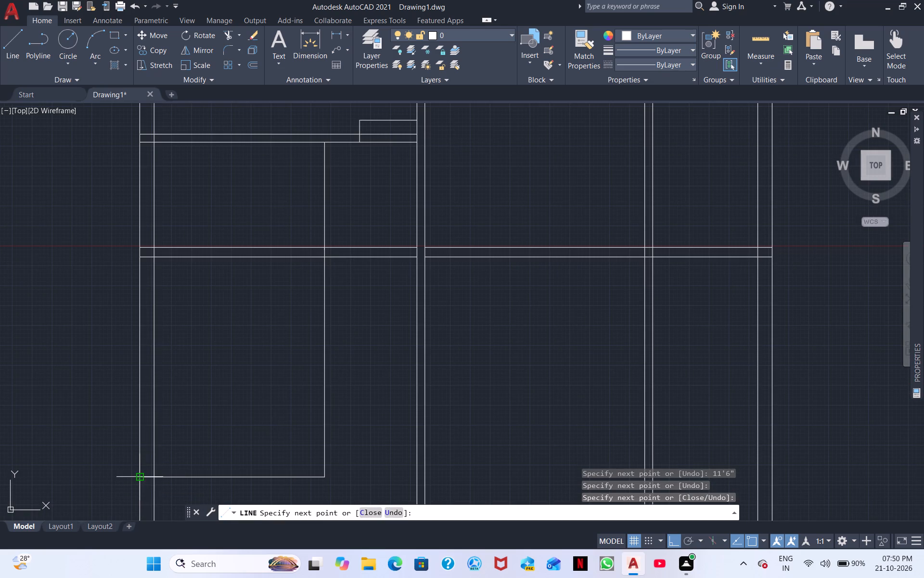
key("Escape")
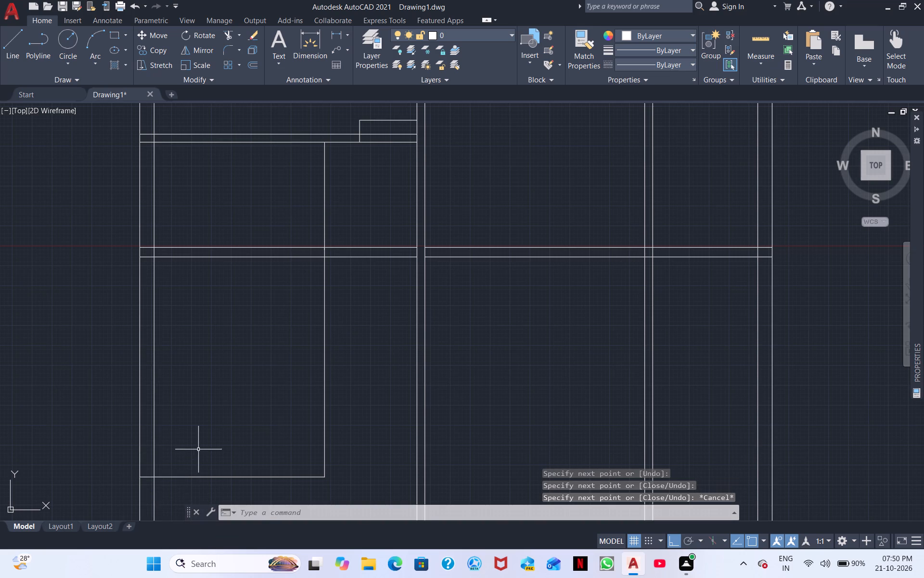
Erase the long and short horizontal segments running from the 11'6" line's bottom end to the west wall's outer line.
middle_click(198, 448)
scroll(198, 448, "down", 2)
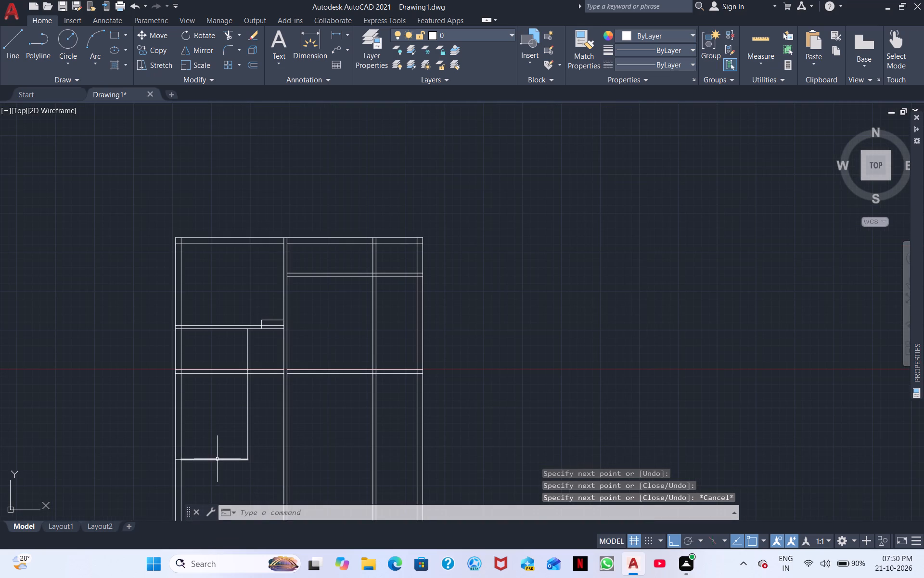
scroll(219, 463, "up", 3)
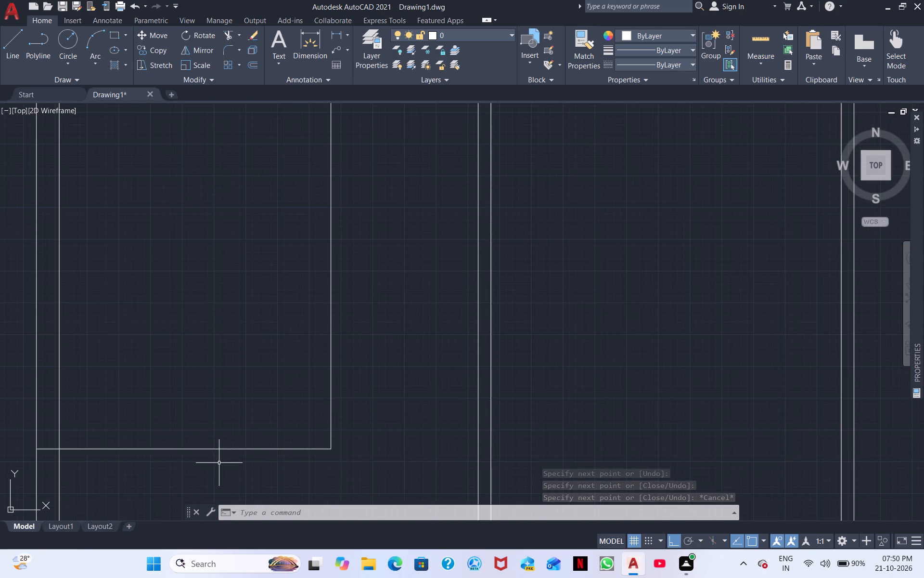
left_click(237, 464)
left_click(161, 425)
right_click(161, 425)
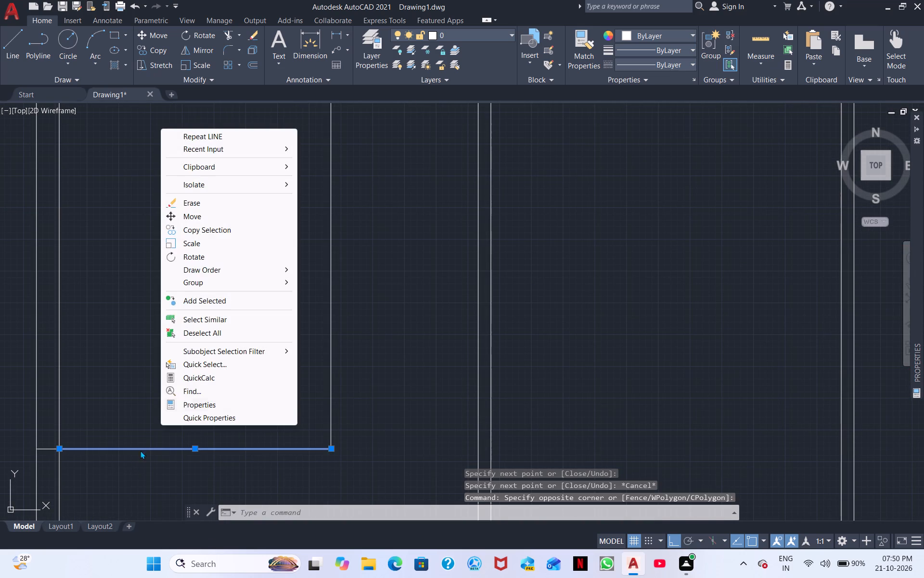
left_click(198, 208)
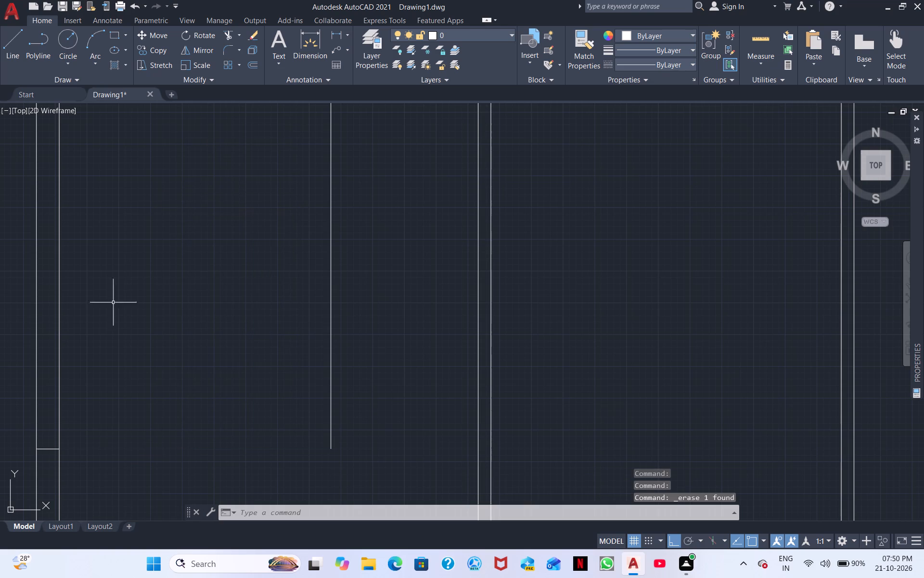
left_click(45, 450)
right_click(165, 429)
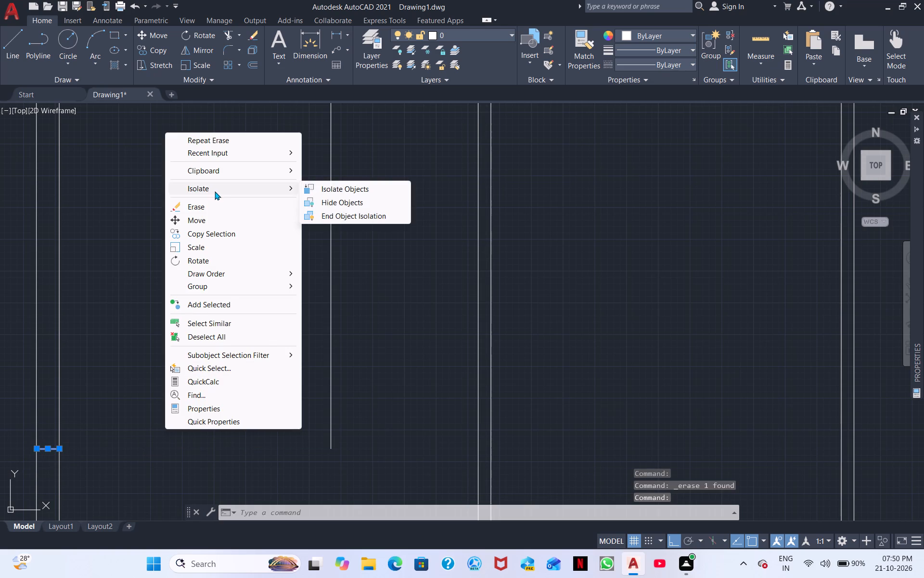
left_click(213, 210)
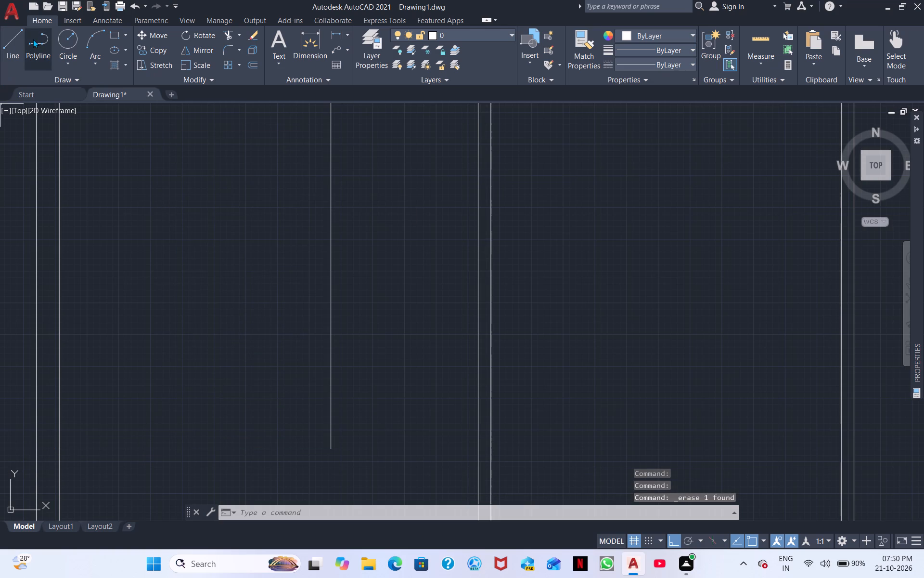
Draw a horizontal line from the 11'6" line's bottom end west to the west wall's inner line and on to its outer line.
left_click(26, 39)
left_click(1, 53)
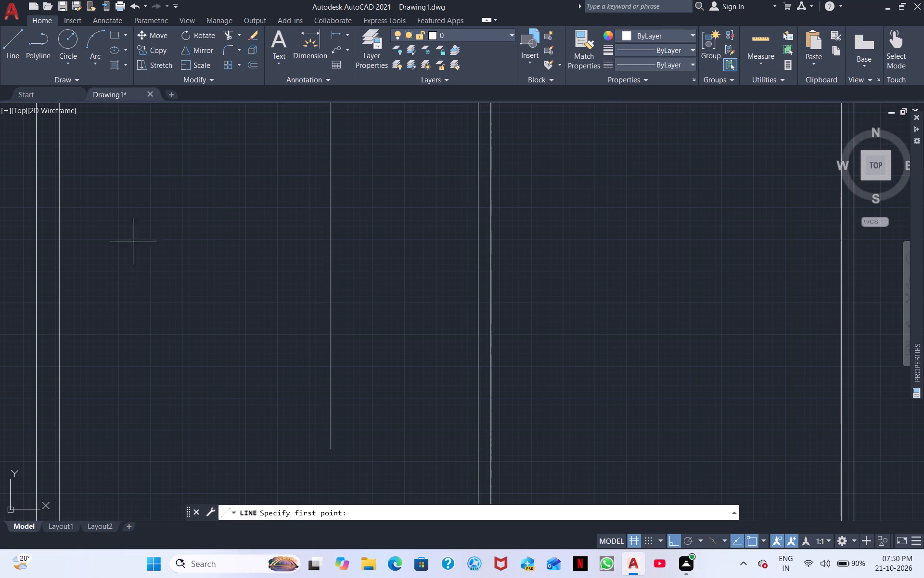
left_click(7, 56)
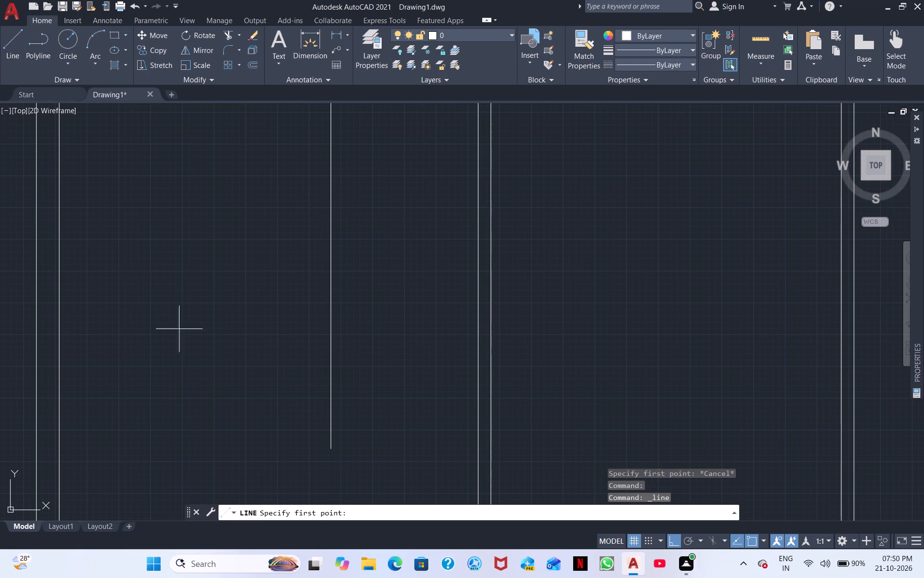
left_click(332, 452)
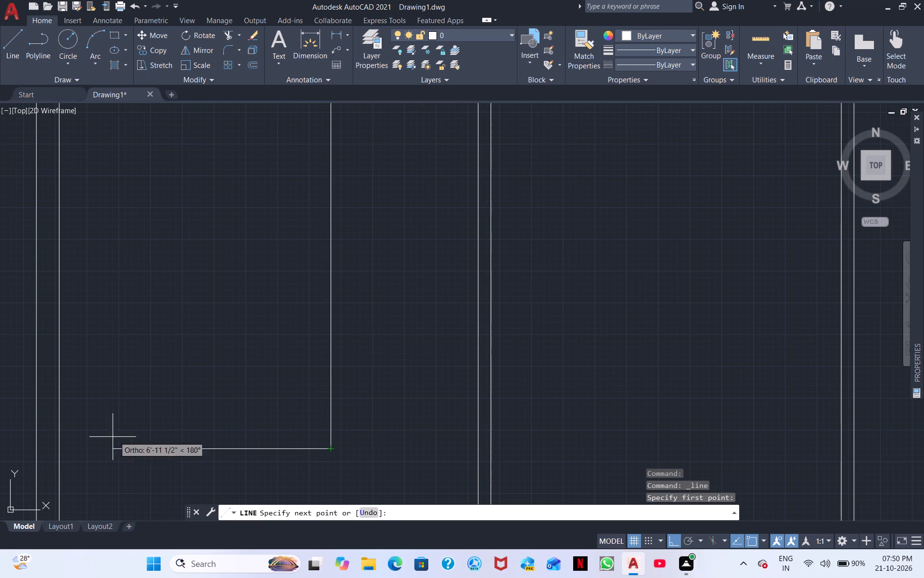
left_click(56, 448)
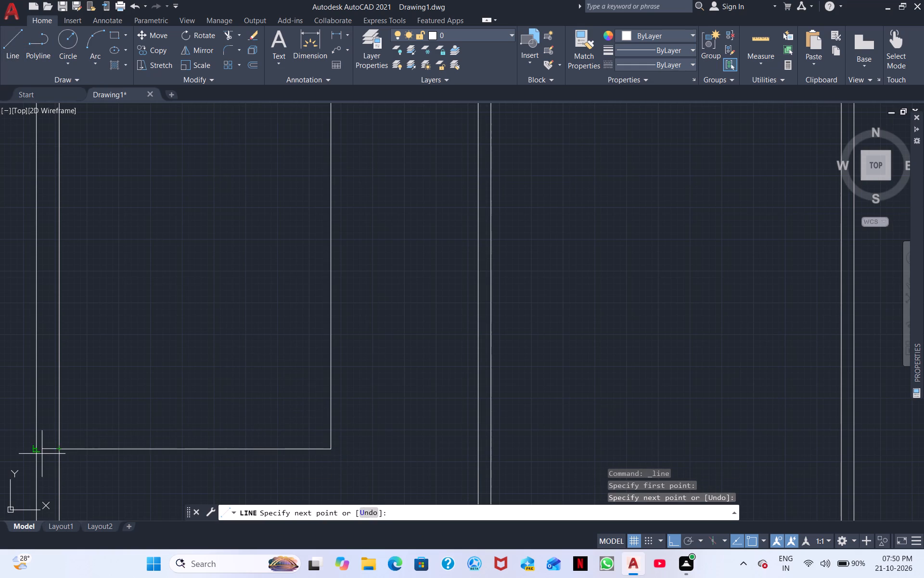
left_click(37, 446)
key("Escape")
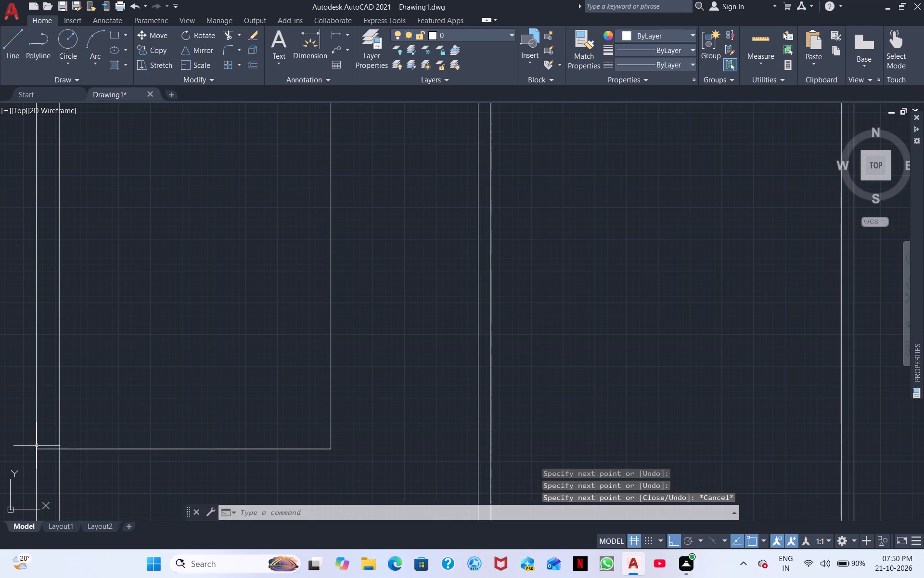
Draw a narrow strip west of the west bay's vertical line: 3" along the upper partition, about 2'7 1/2" down, and back east to the line.
scroll(265, 400, "down", 3)
middle_click_drag(157, 364, 283, 493)
middle_click_drag(348, 469, 322, 418)
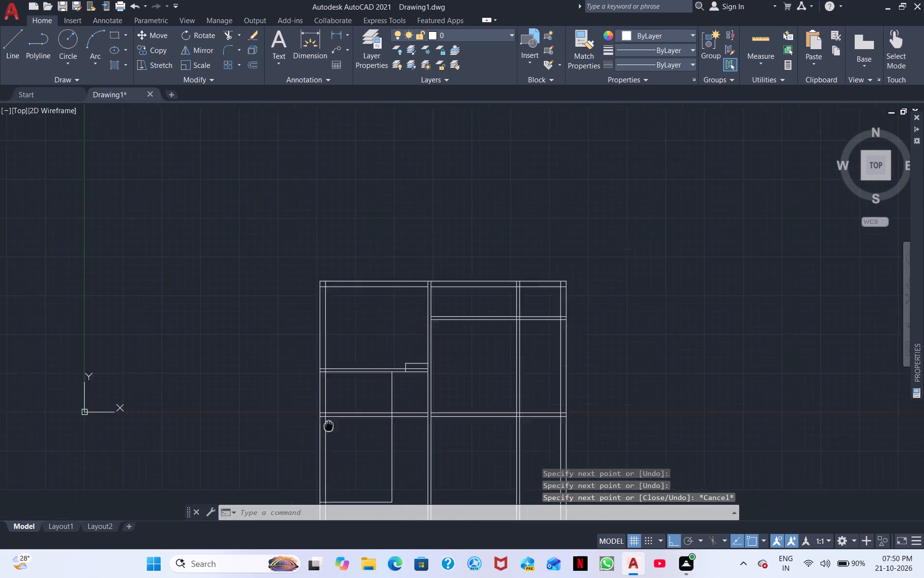
middle_click_drag(322, 418, 220, 341)
scroll(240, 411, "up", 1)
middle_click_drag(244, 349, 234, 377)
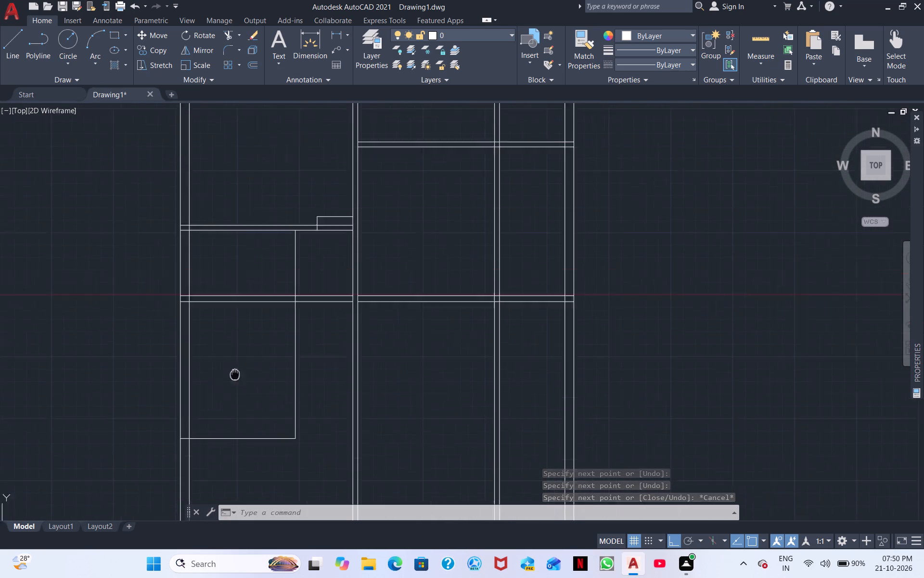
middle_click_drag(234, 377, 206, 475)
scroll(206, 475, "up", 1)
middle_click_drag(246, 324, 246, 323)
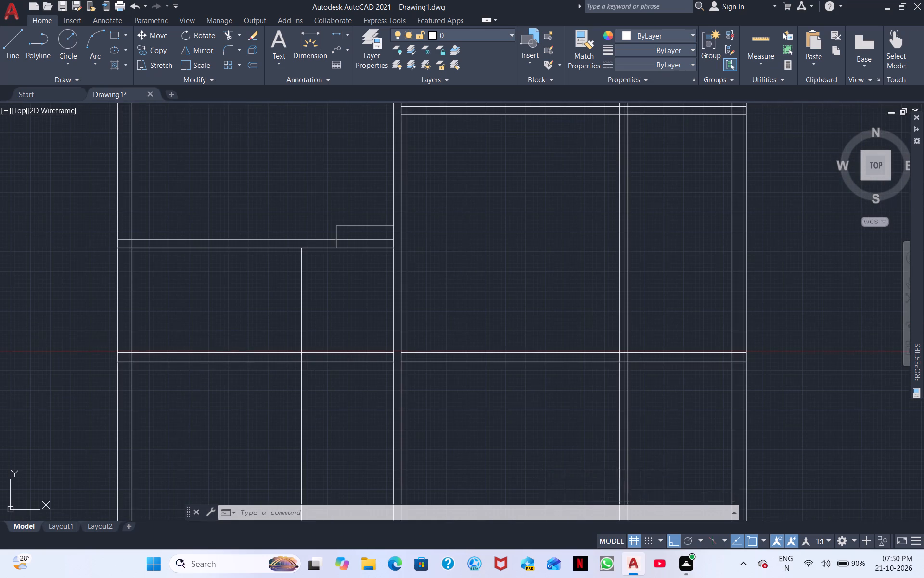
middle_click_drag(246, 323, 171, 391)
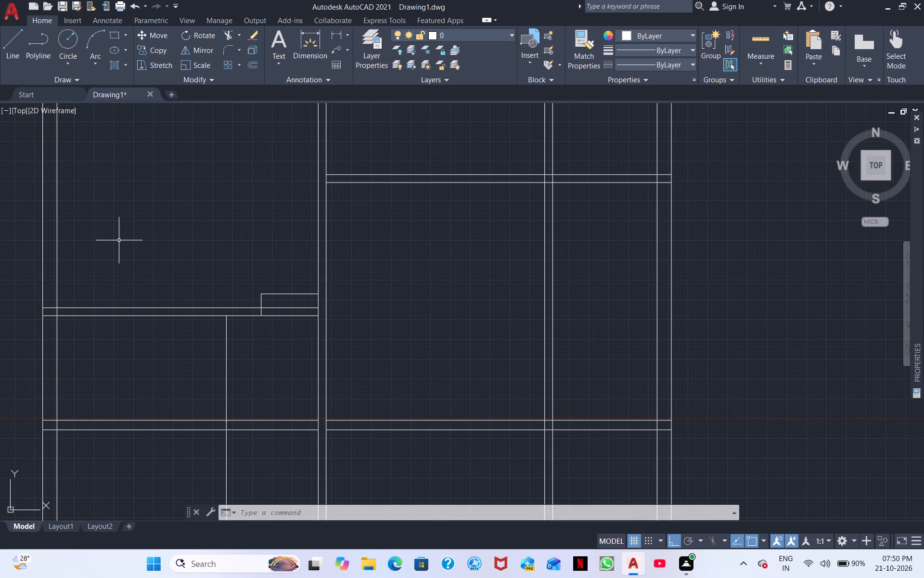
scroll(119, 240, "up", 1)
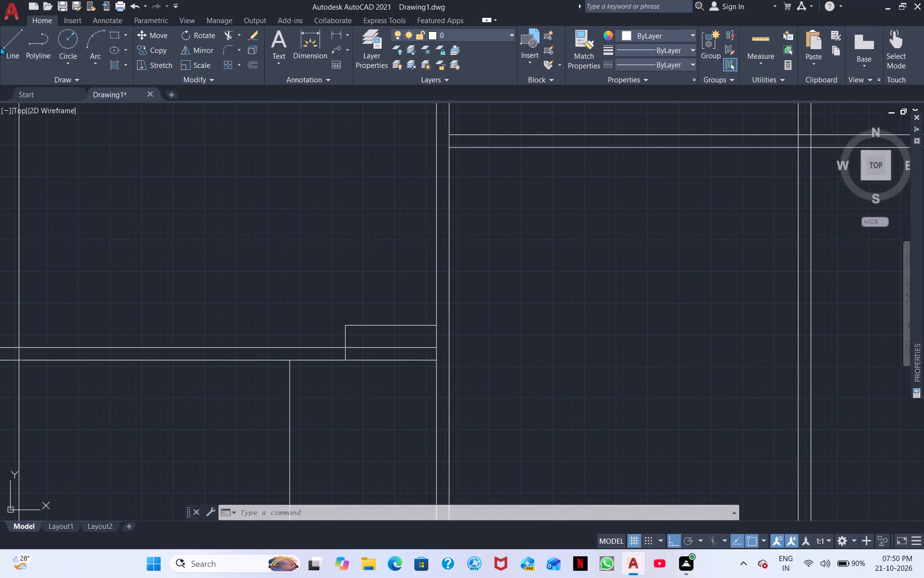
left_click(14, 37)
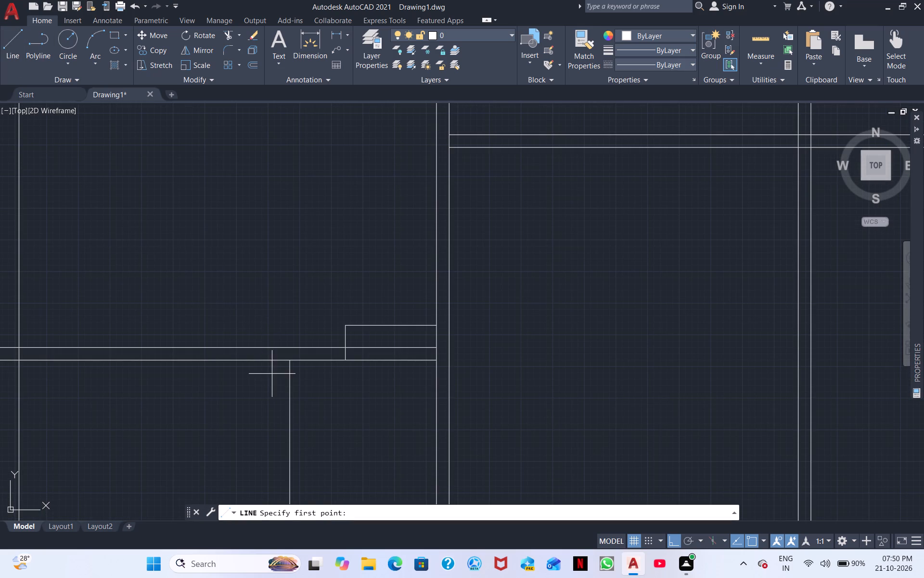
scroll(272, 374, "up", 3)
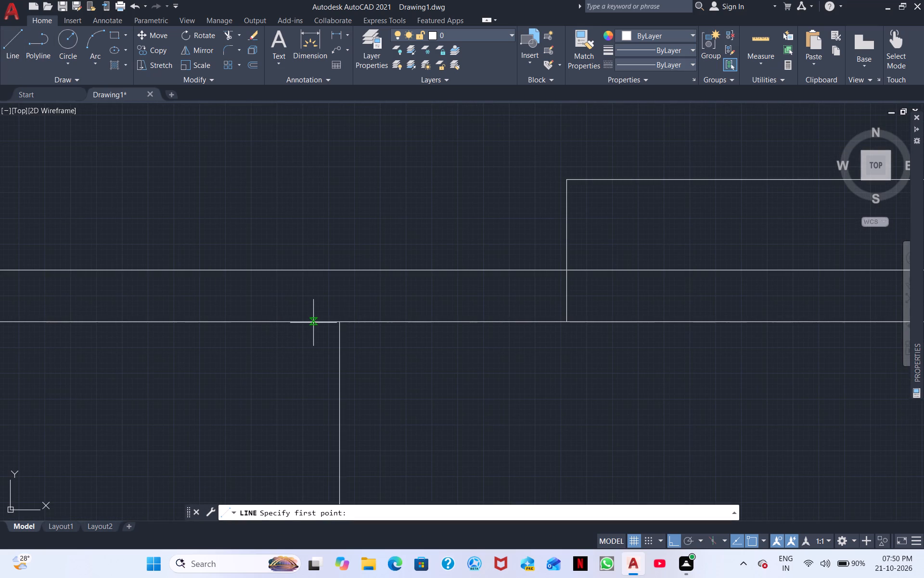
left_click(336, 322)
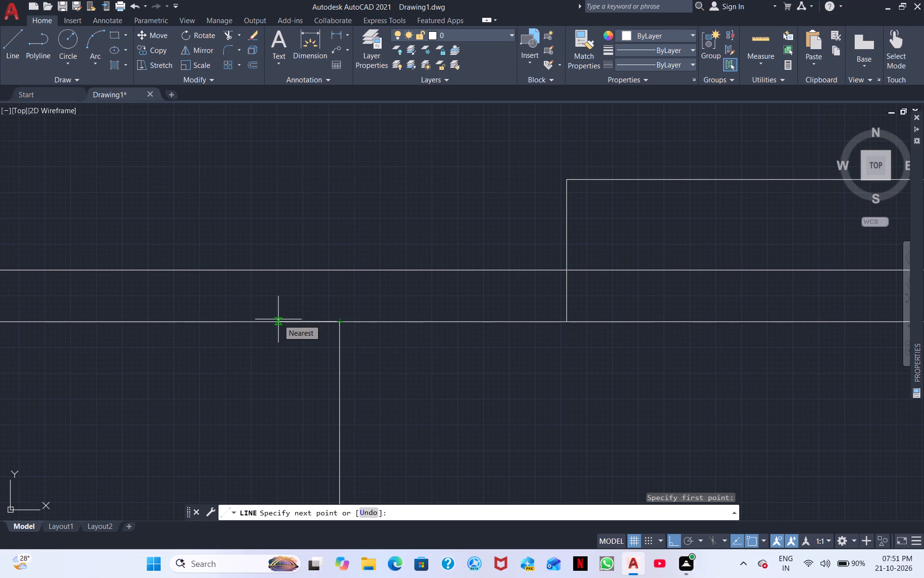
type("3\"")
key("Return")
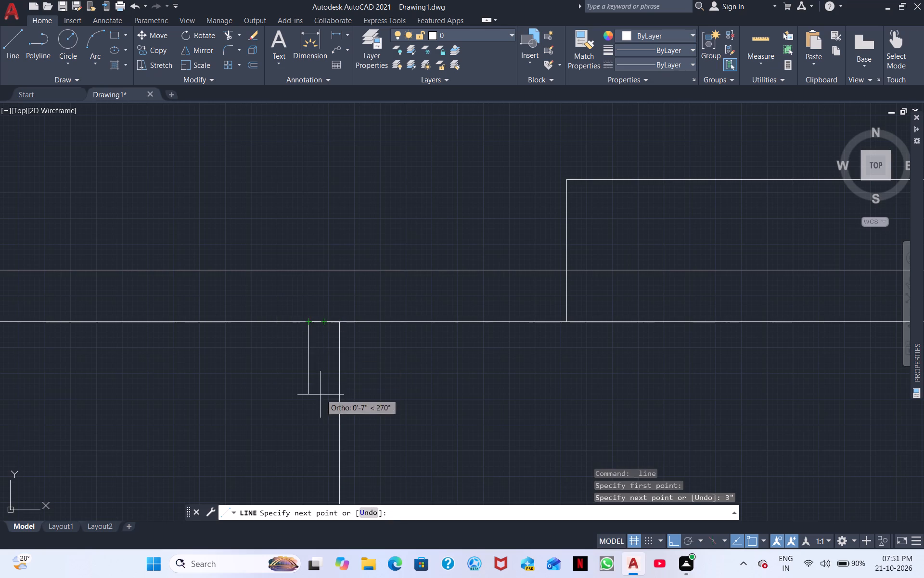
scroll(319, 403, "down", 3)
middle_click_drag(316, 433, 271, 255)
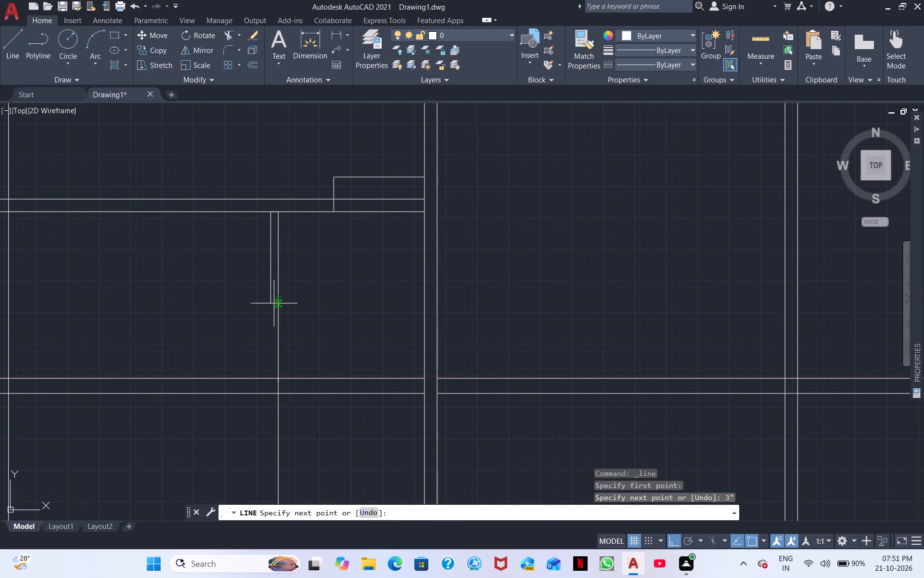
scroll(276, 291, "up", 5)
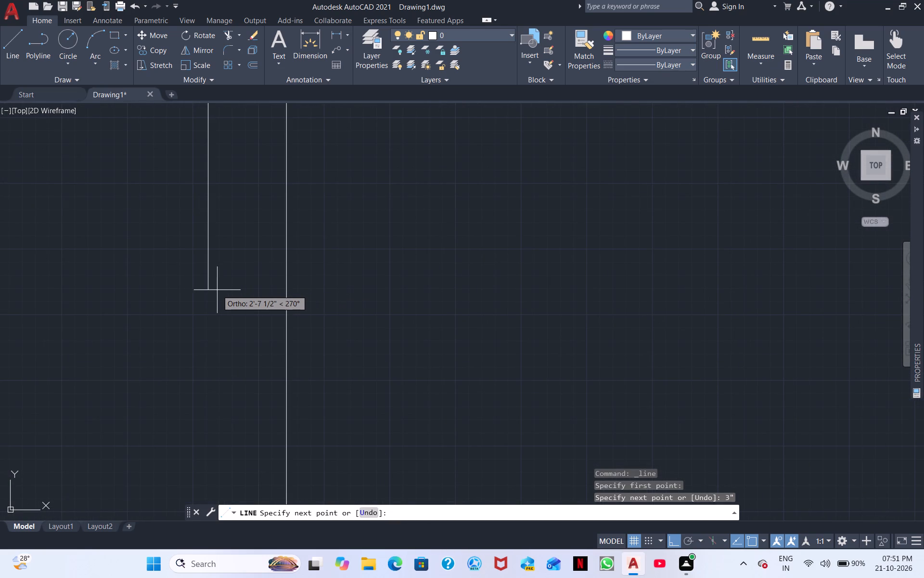
left_click(210, 293)
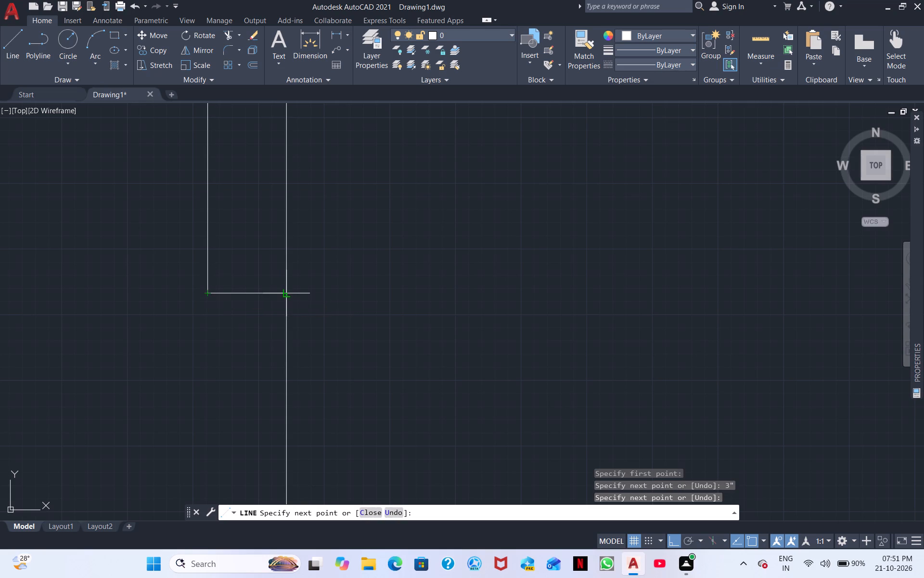
left_click(286, 292)
key("Escape")
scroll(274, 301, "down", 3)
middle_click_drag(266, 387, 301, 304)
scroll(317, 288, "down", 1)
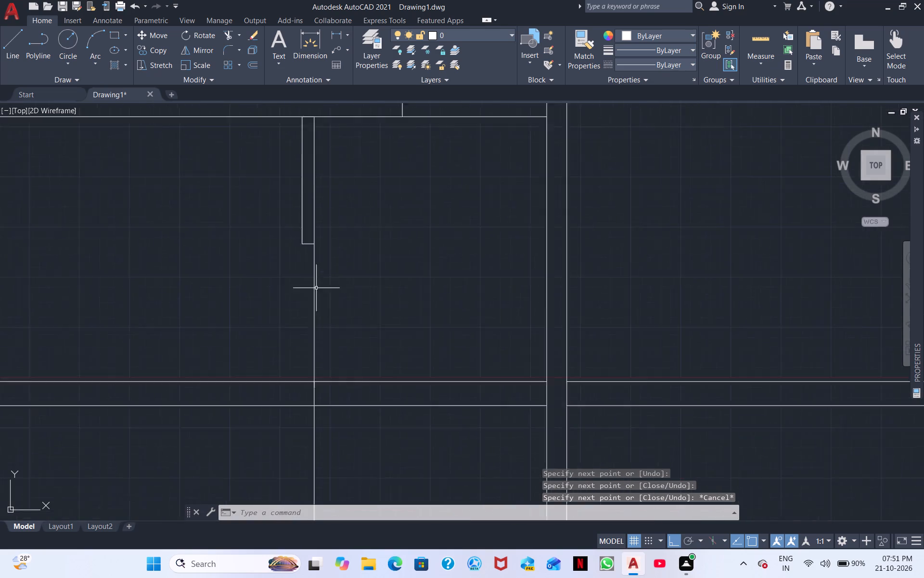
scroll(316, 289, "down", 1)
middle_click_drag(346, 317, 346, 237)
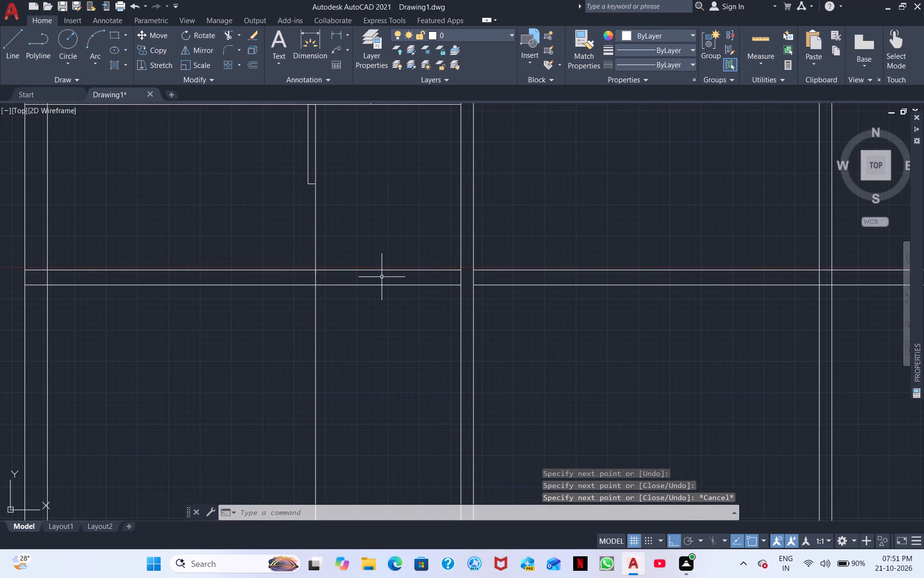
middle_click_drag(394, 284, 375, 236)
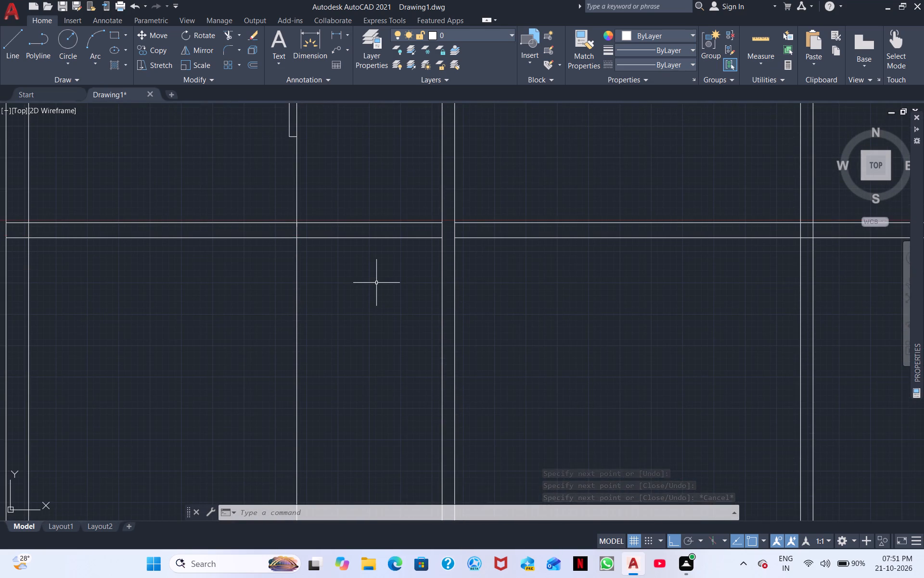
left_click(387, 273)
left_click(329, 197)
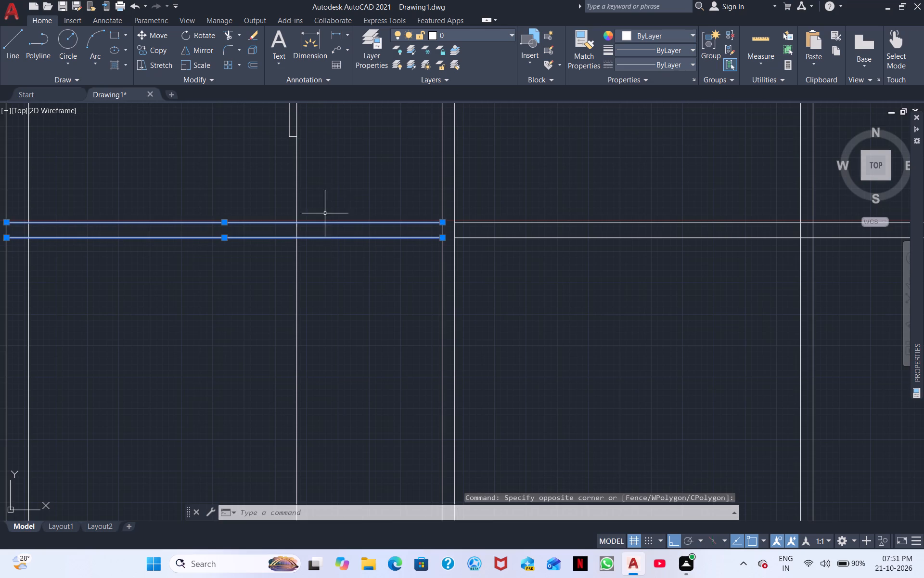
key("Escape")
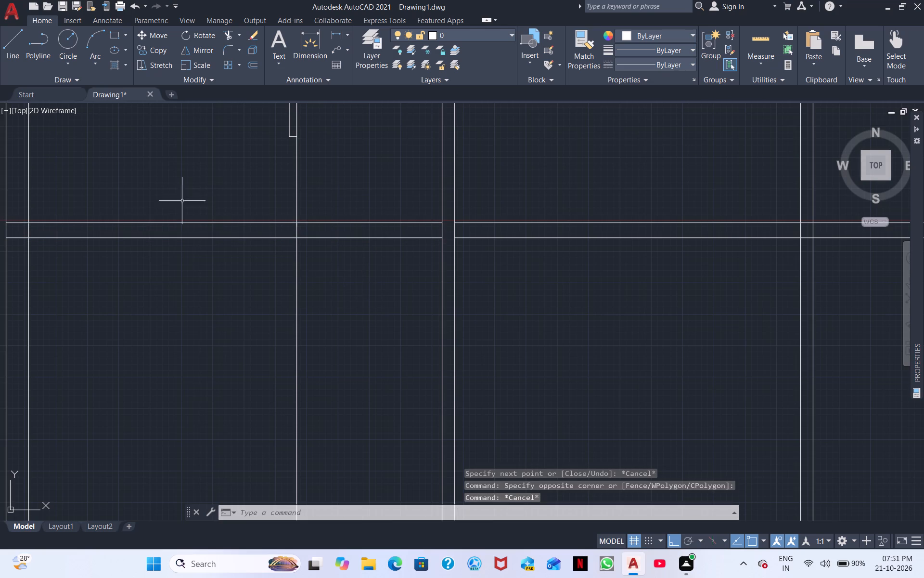
Trim both lines of the lower horizontal partition between the west bay's vertical line and the central wall.
left_click(225, 34)
left_click(347, 223)
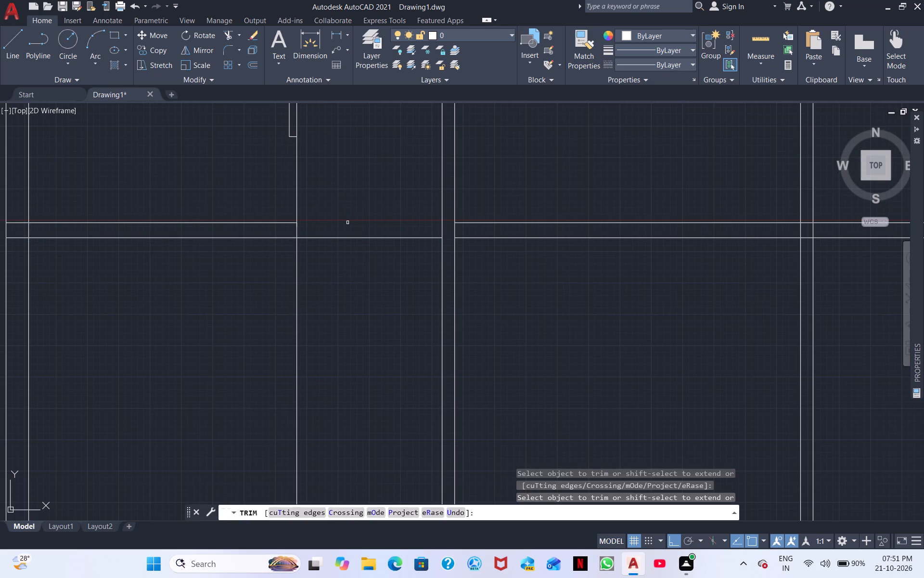
left_click(348, 238)
key("Escape")
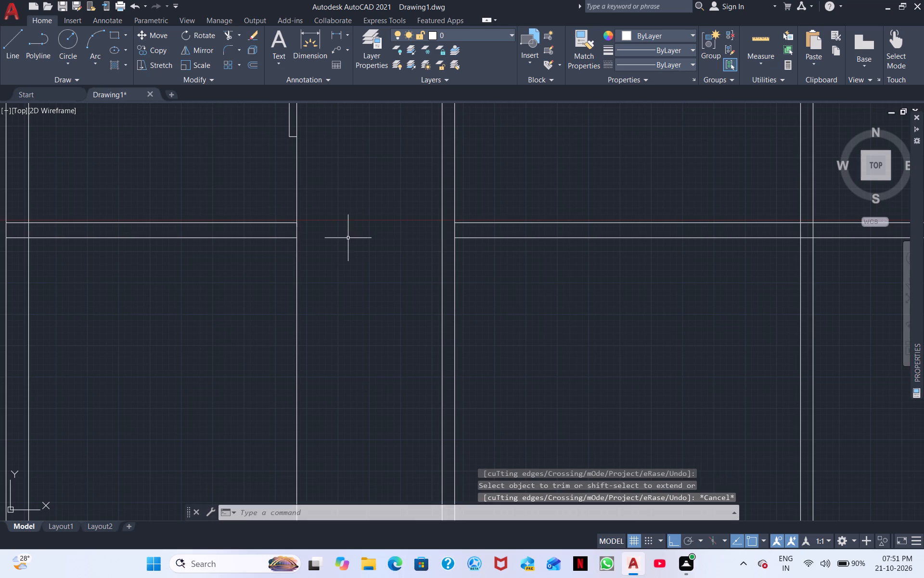
Load the ACAD_ISO02W100 ISO dash linetype into the drawing.
scroll(348, 238, "down", 3)
scroll(348, 238, "up", 3)
scroll(348, 238, "down", 2)
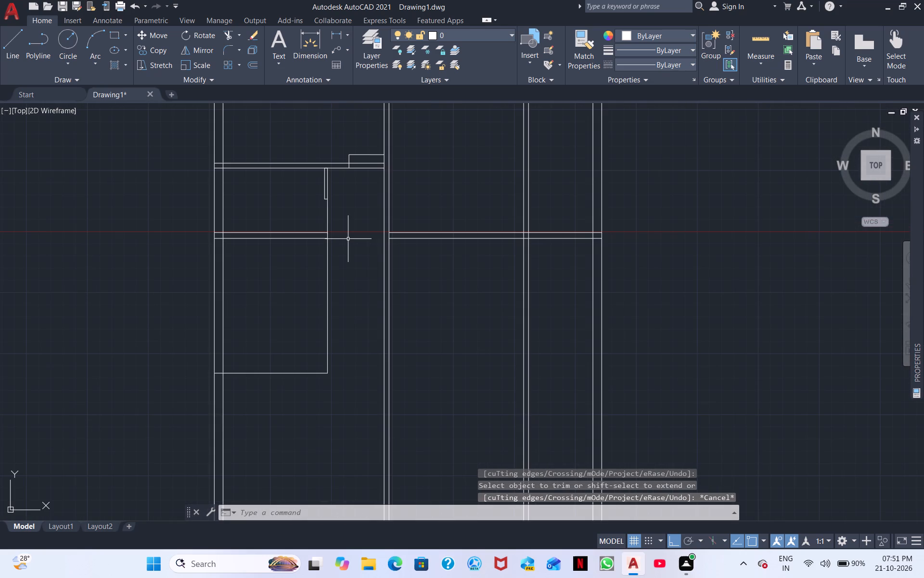
left_click(660, 64)
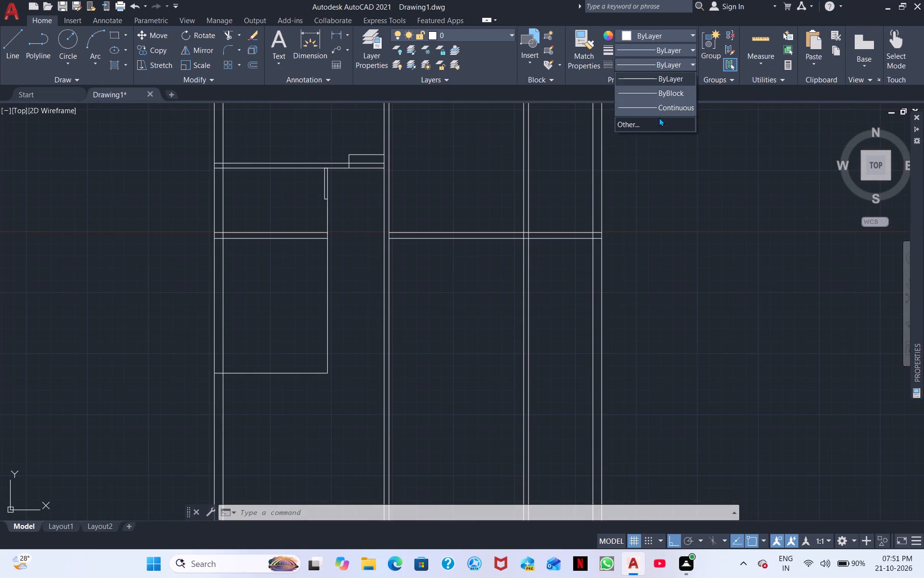
left_click(659, 118)
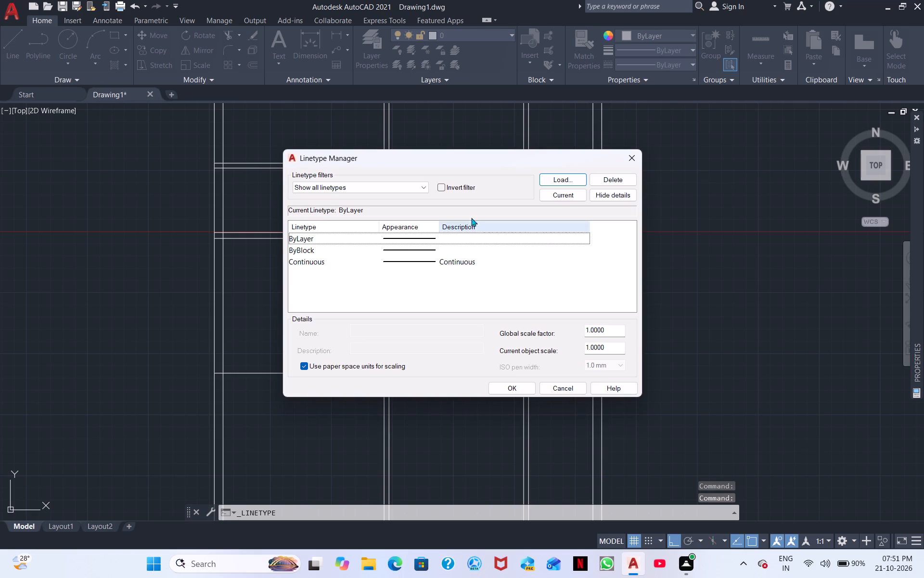
left_click(560, 181)
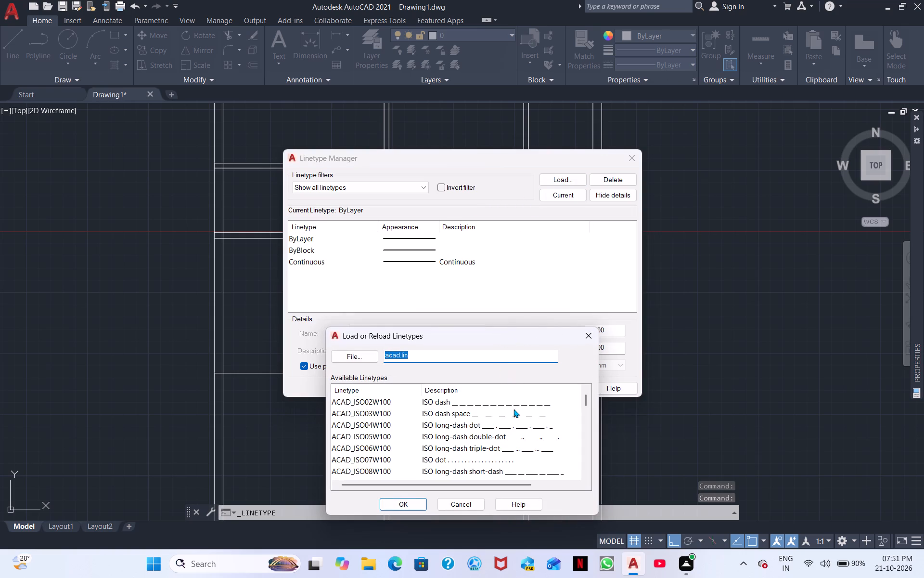
left_click(516, 405)
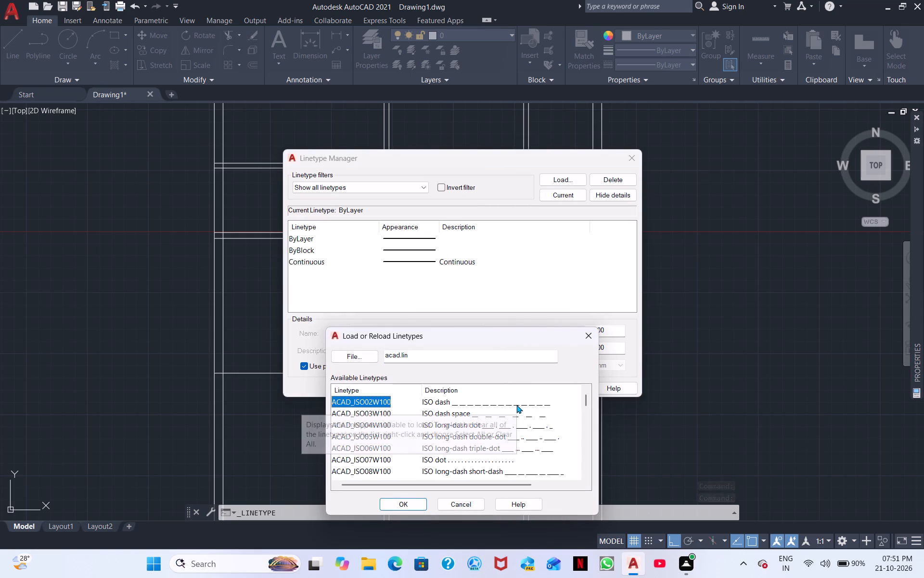
left_click(516, 405)
left_click(415, 504)
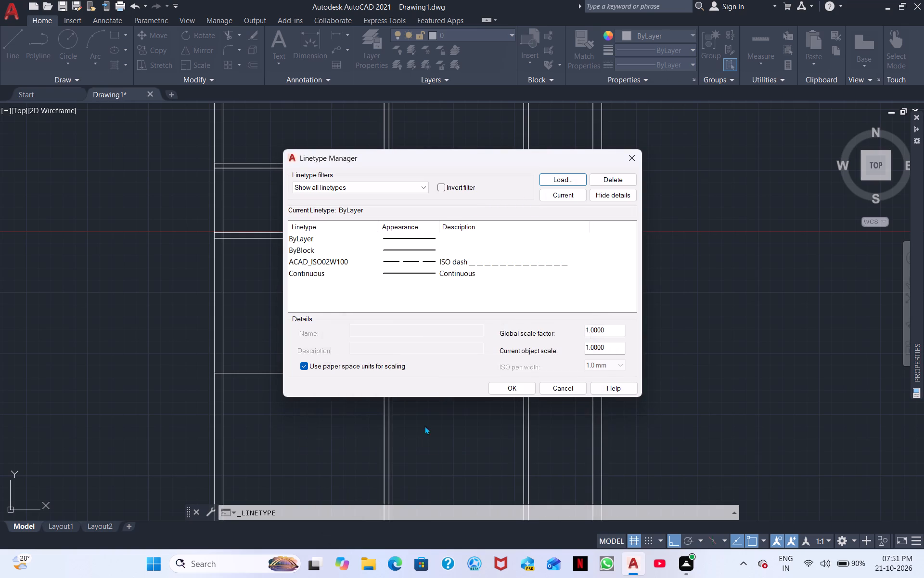
left_click(475, 263)
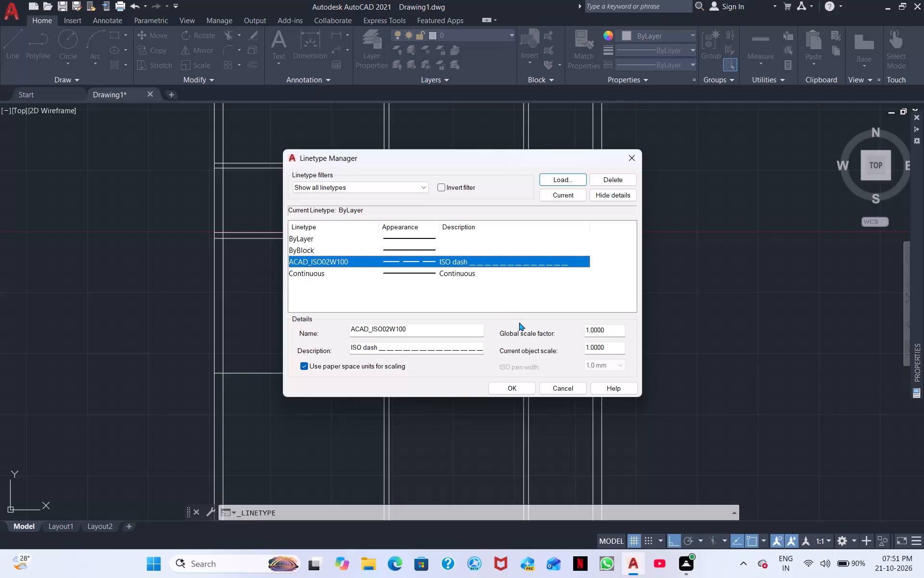
left_click(526, 388)
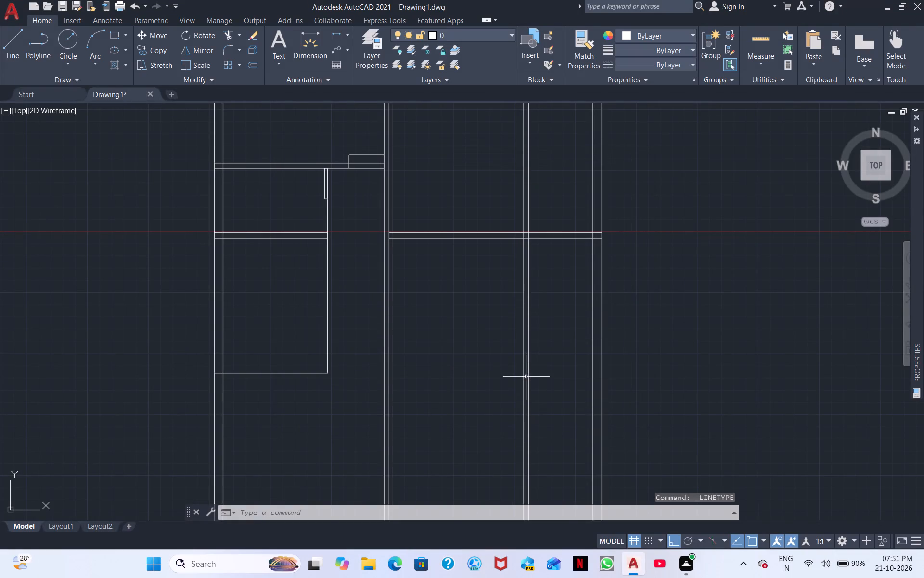
Set ACAD_ISO02W100 as the current linetype.
left_click(668, 62)
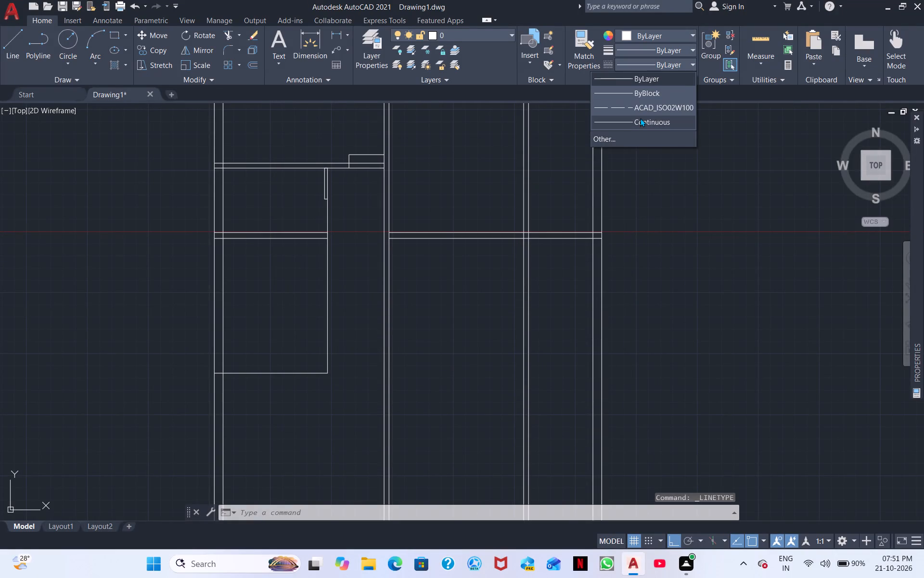
left_click(646, 112)
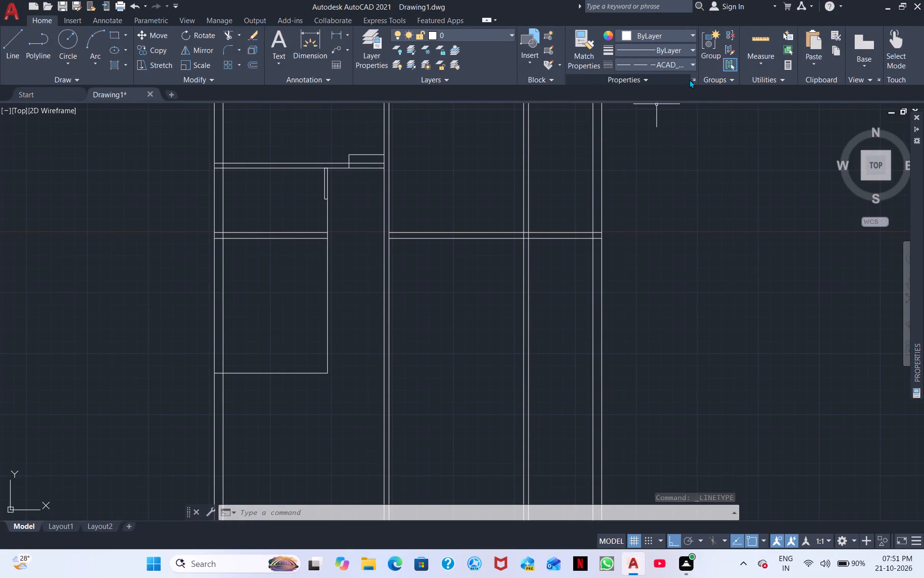
Set the current linetype scale to 0.3 with nothing selected.
triple_click(694, 77)
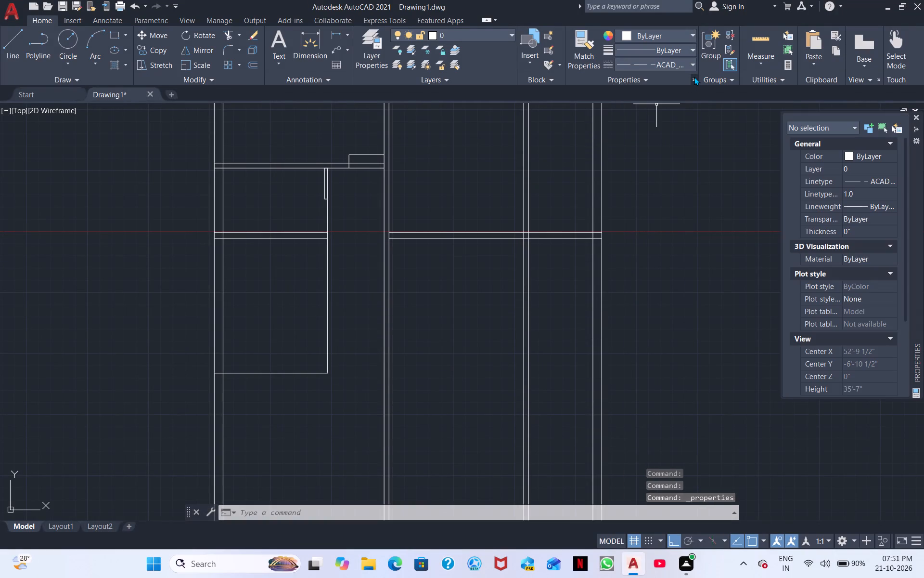
left_click_drag(869, 194, 815, 207)
key("BackSpace")
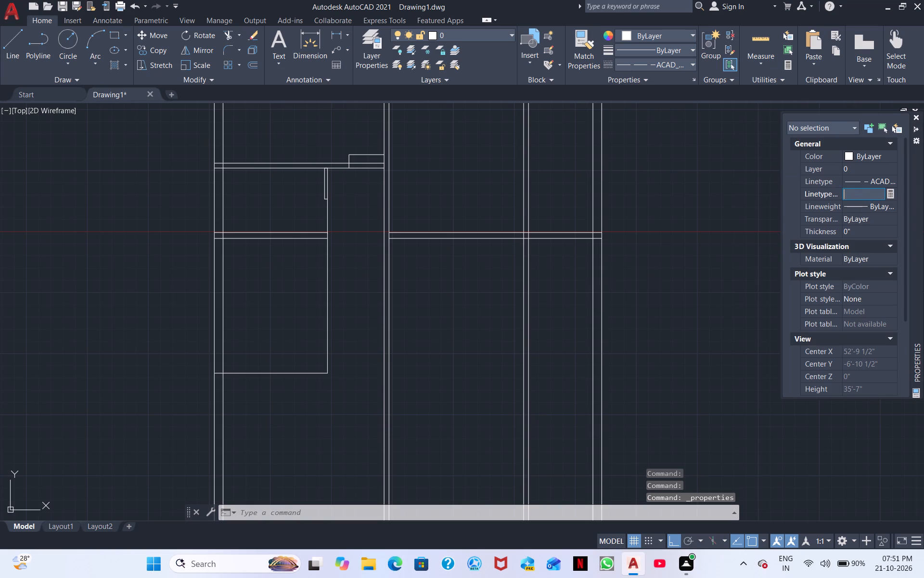
type(".3")
key("Return")
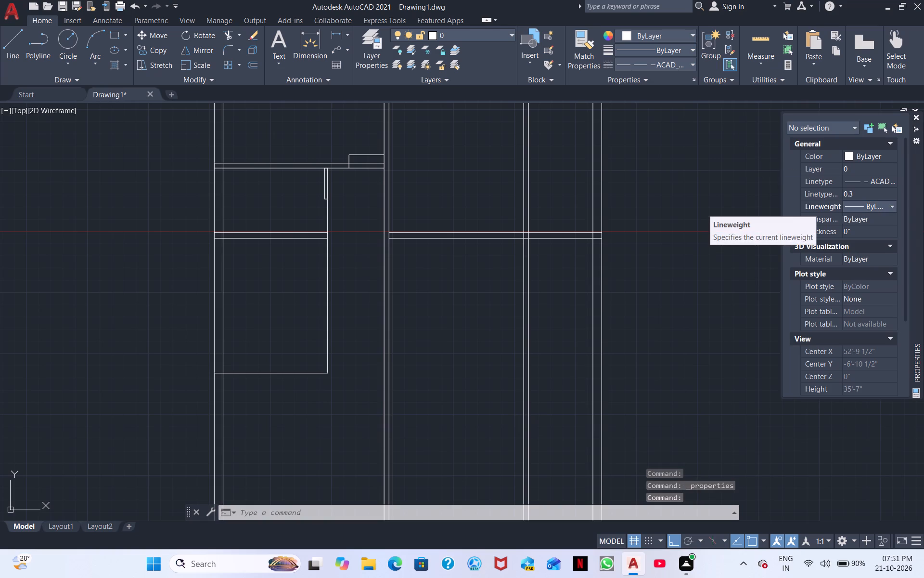
Draw two dashed lines across the lower partition's trimmed opening, from the west bay's vertical line to the central wall.
scroll(297, 234, "up", 2)
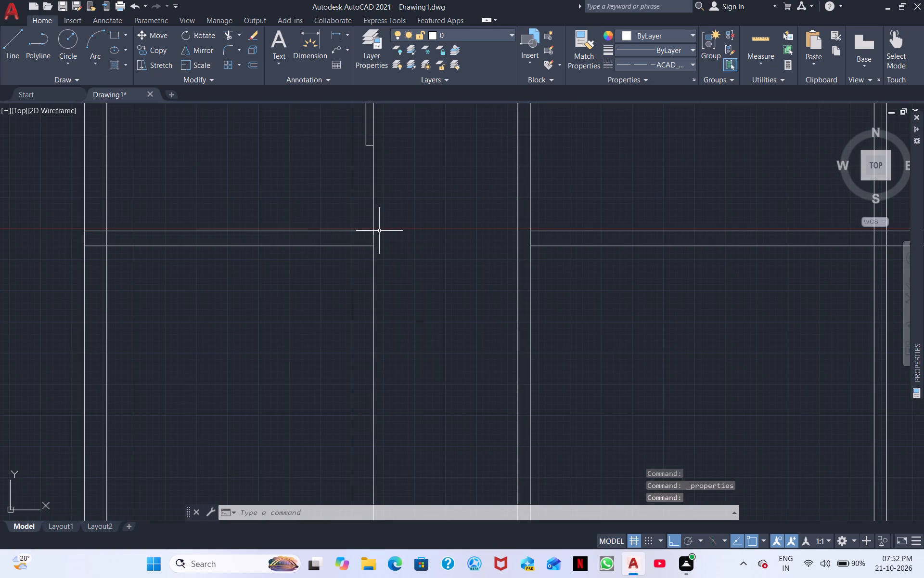
left_click(375, 231)
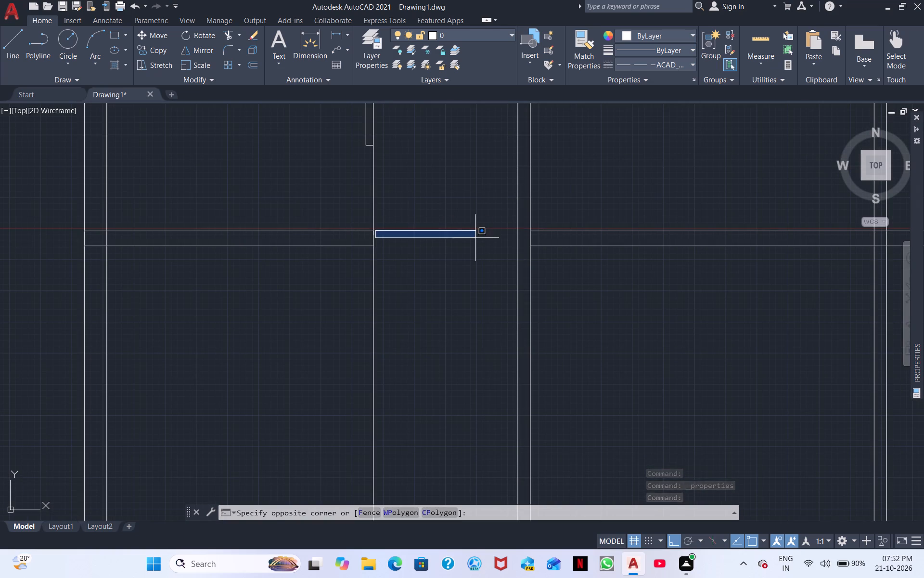
key("Escape")
left_click(12, 41)
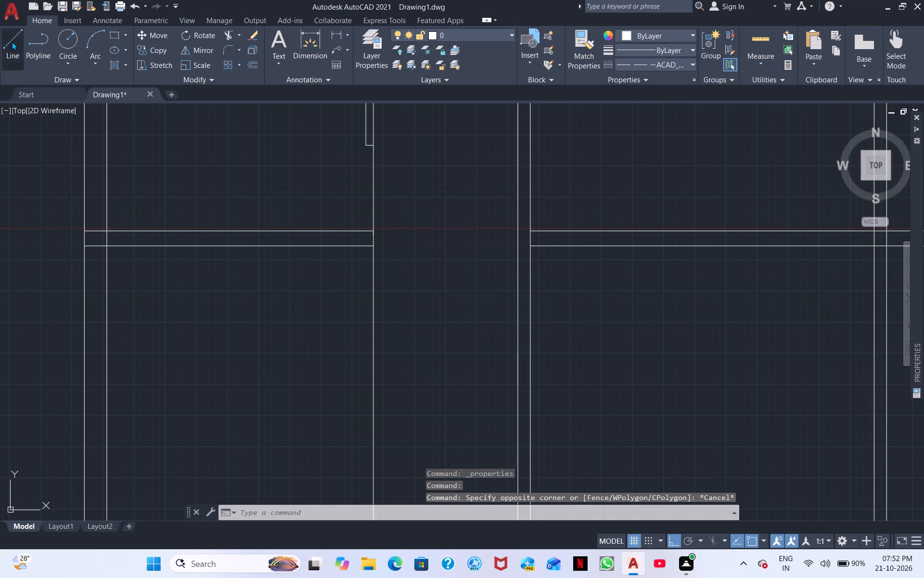
left_click(375, 229)
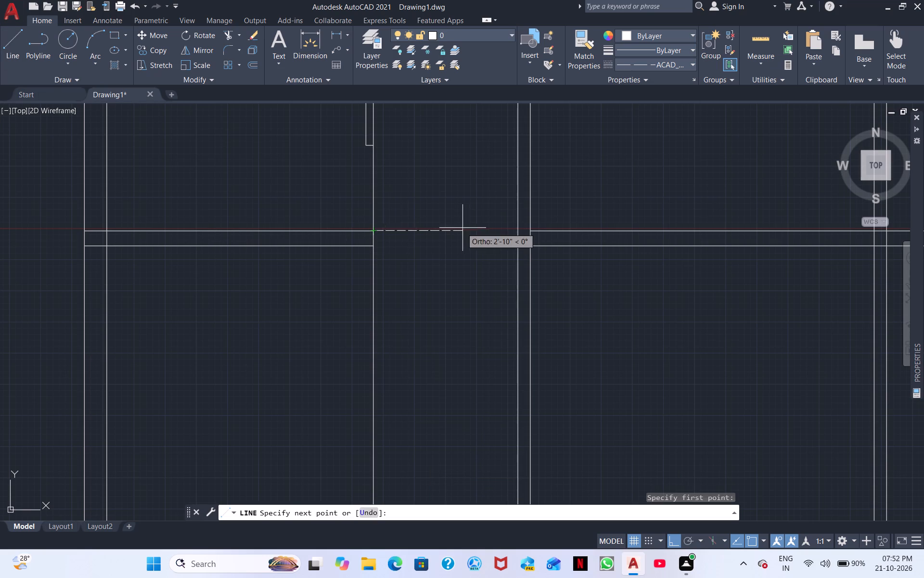
left_click(516, 231)
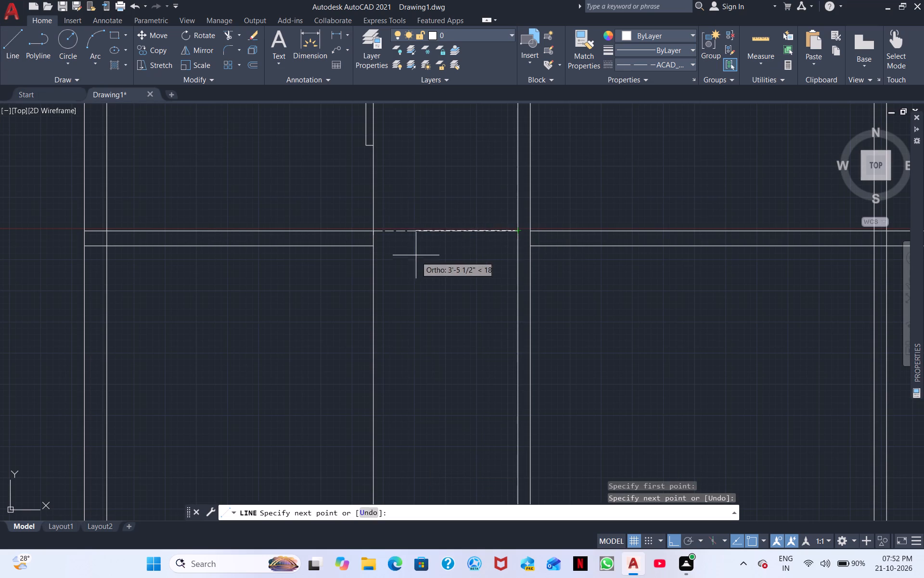
key("Escape")
right_click(425, 262)
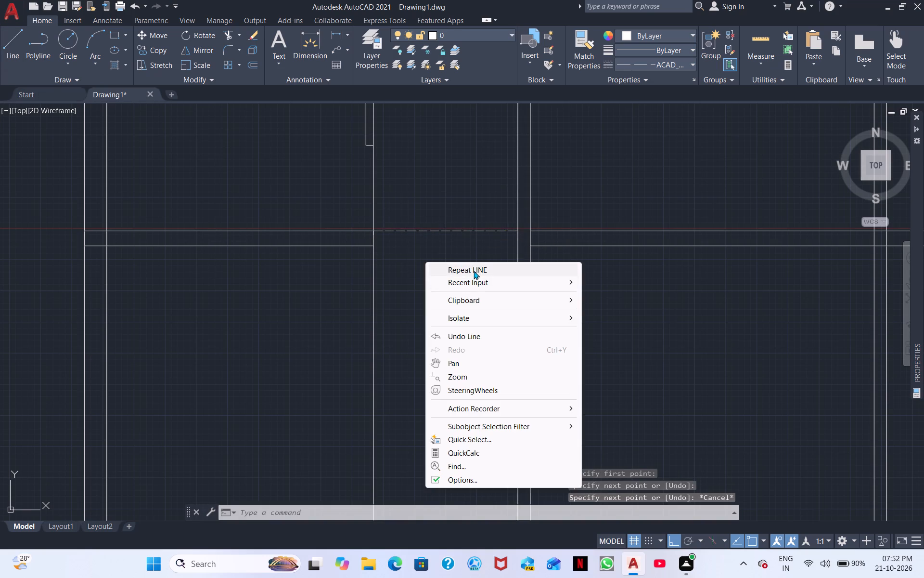
left_click(474, 271)
left_click(375, 245)
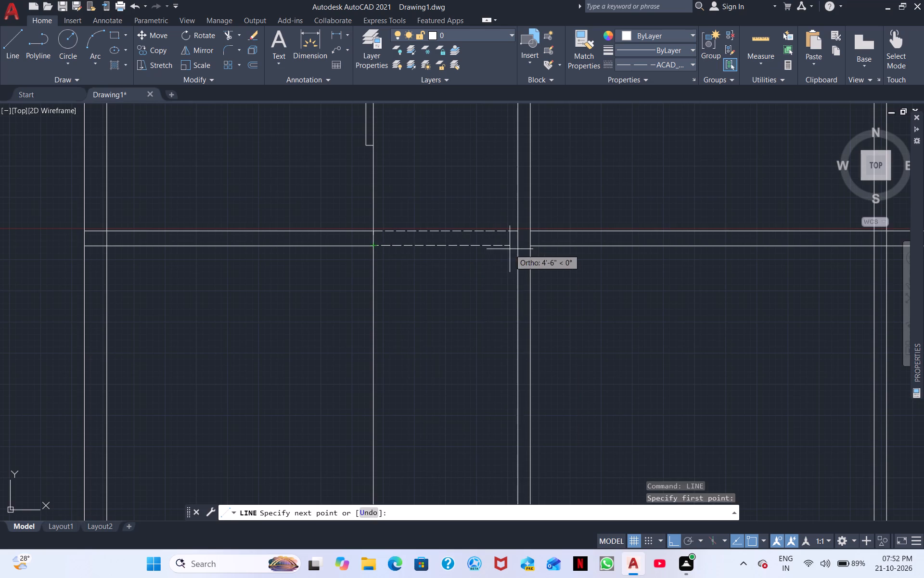
left_click(517, 246)
key("Escape")
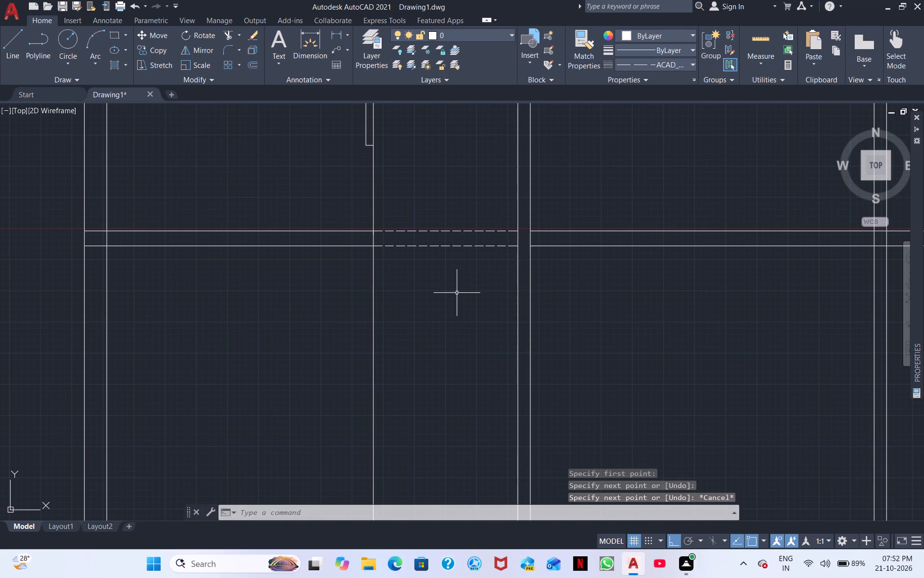
Set the current linetype back to ByLayer.
scroll(457, 293, "down", 1)
middle_click(454, 311)
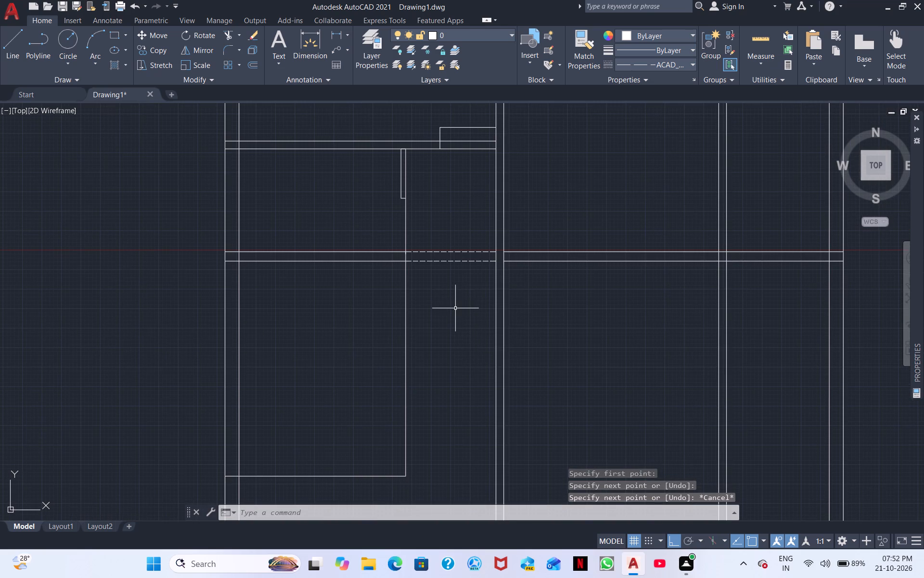
scroll(453, 325, "down", 2)
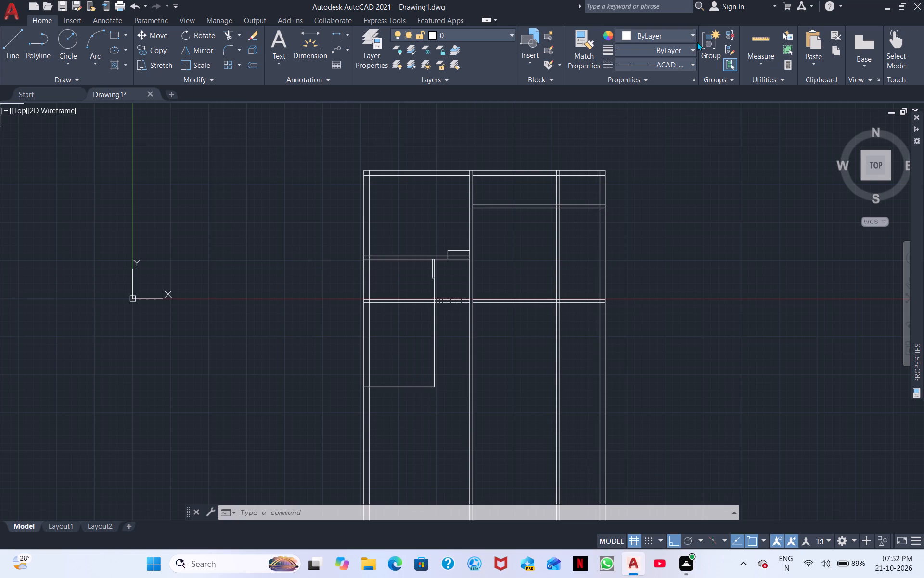
left_click(687, 59)
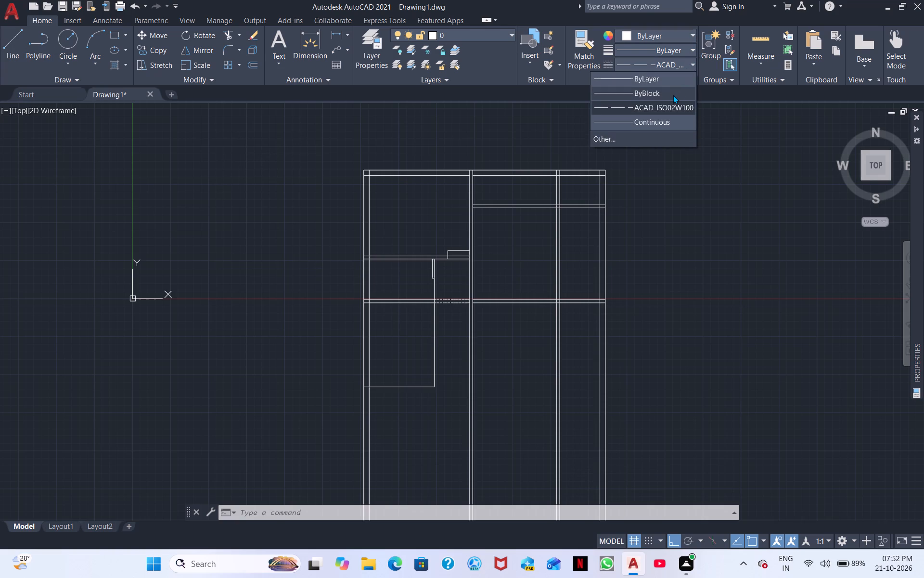
left_click(667, 79)
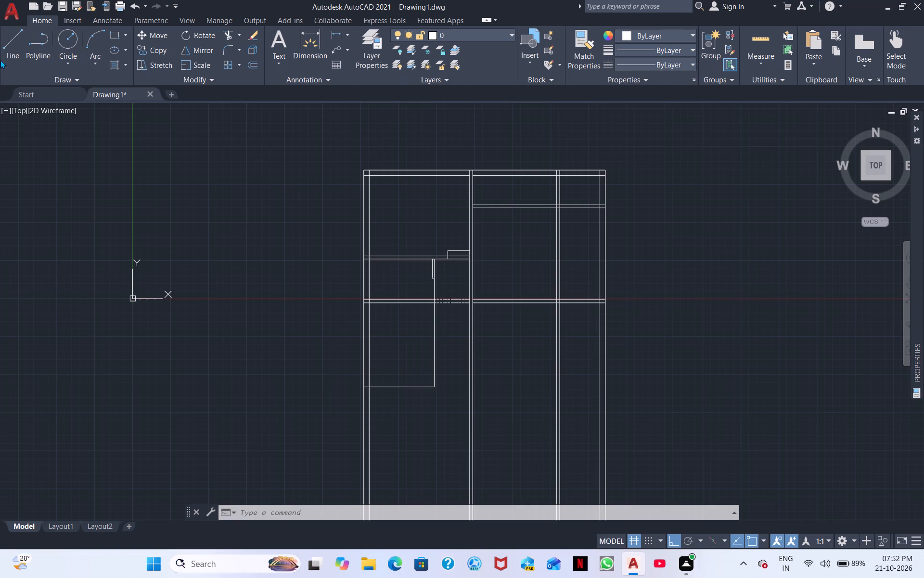
Draw a horizontal line from the lower end of the short vertical stub wall across both lines of the central wall.
double_click(10, 45)
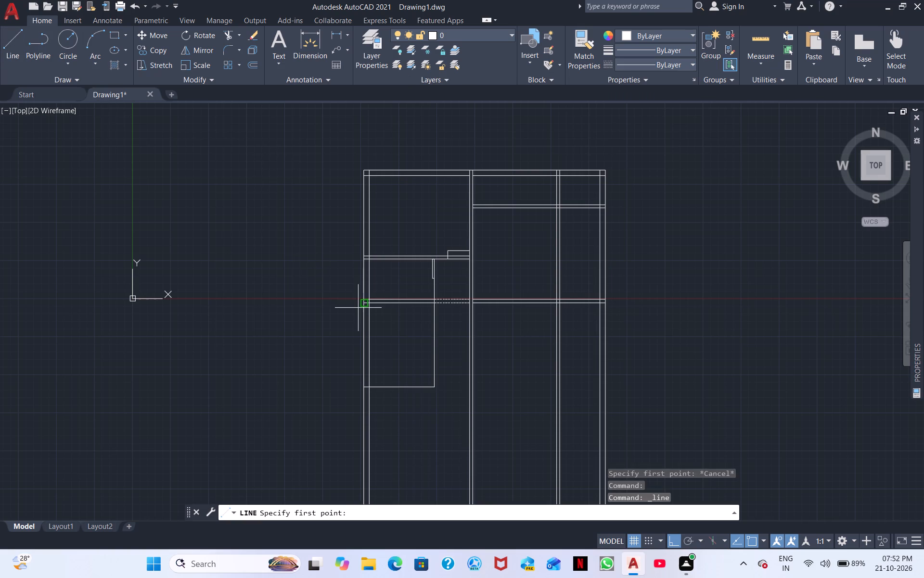
scroll(358, 308, "up", 3)
middle_click_drag(488, 324, 164, 429)
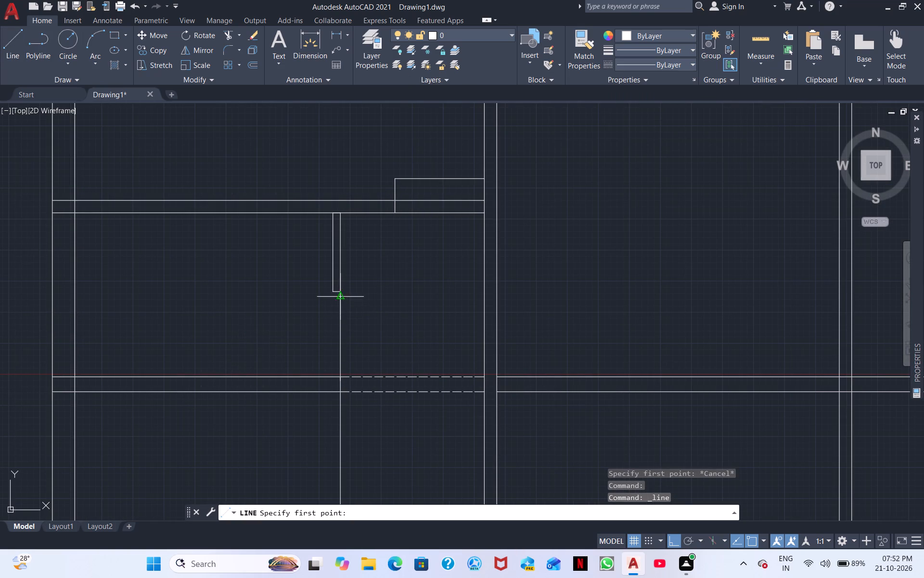
left_click(342, 289)
left_click(481, 289)
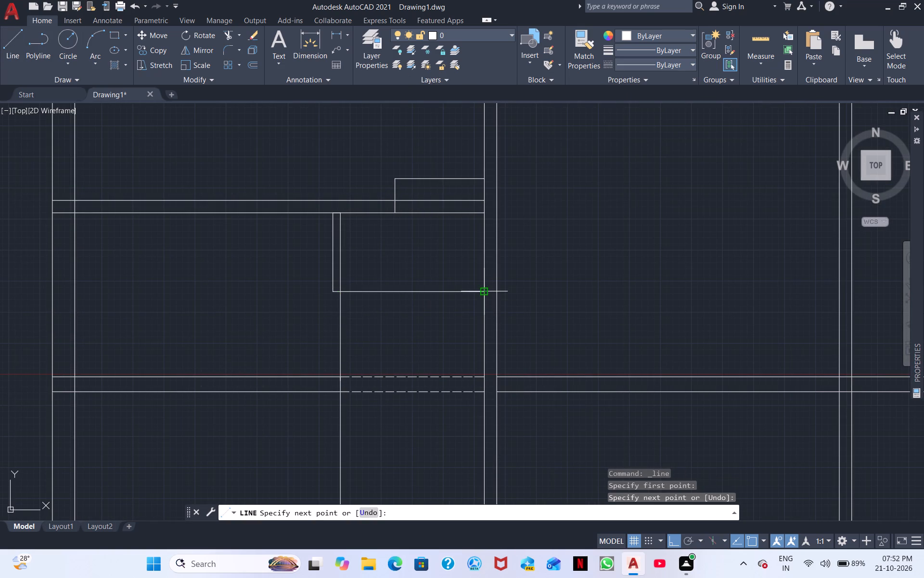
left_click(497, 291)
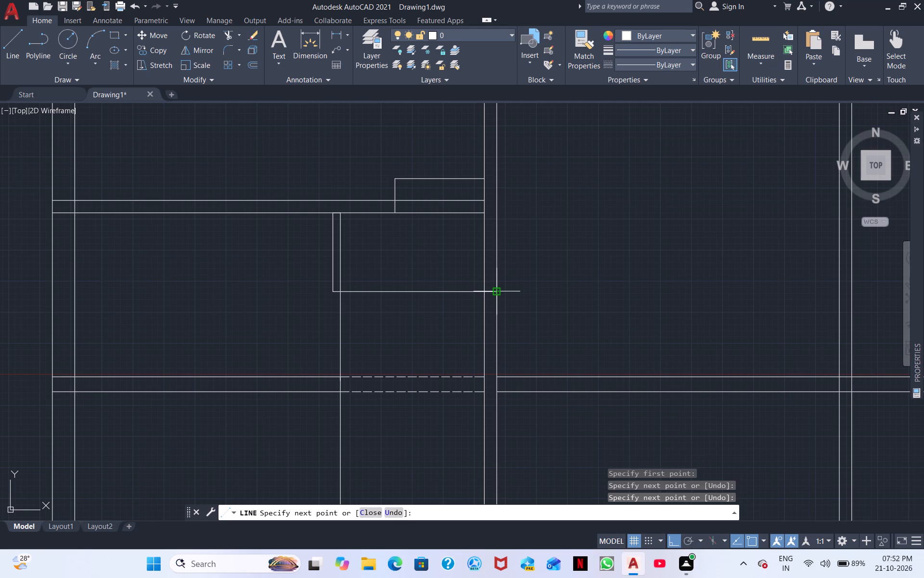
key("Escape")
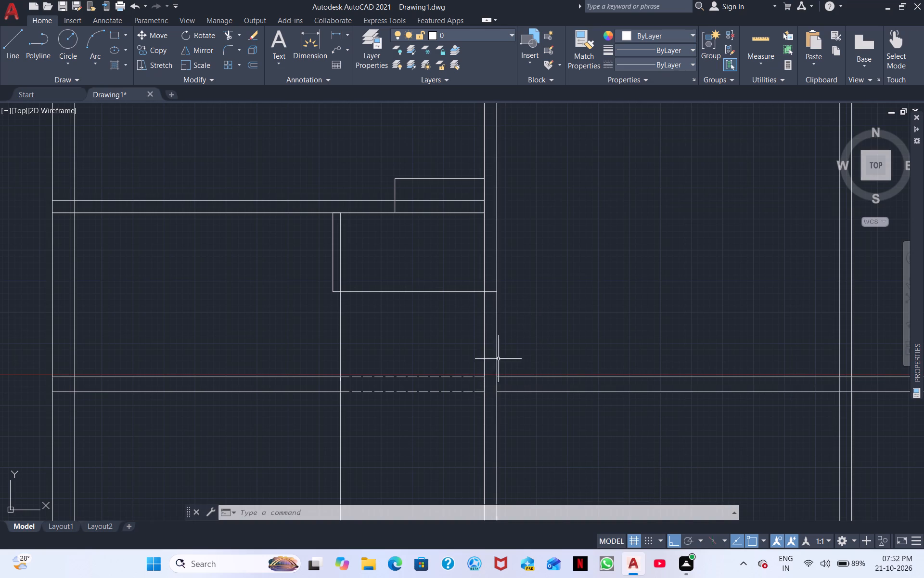
Extend both lines of the lower partition east of the central wall to the central wall's west line.
left_click(225, 37)
left_click(513, 376, "shift")
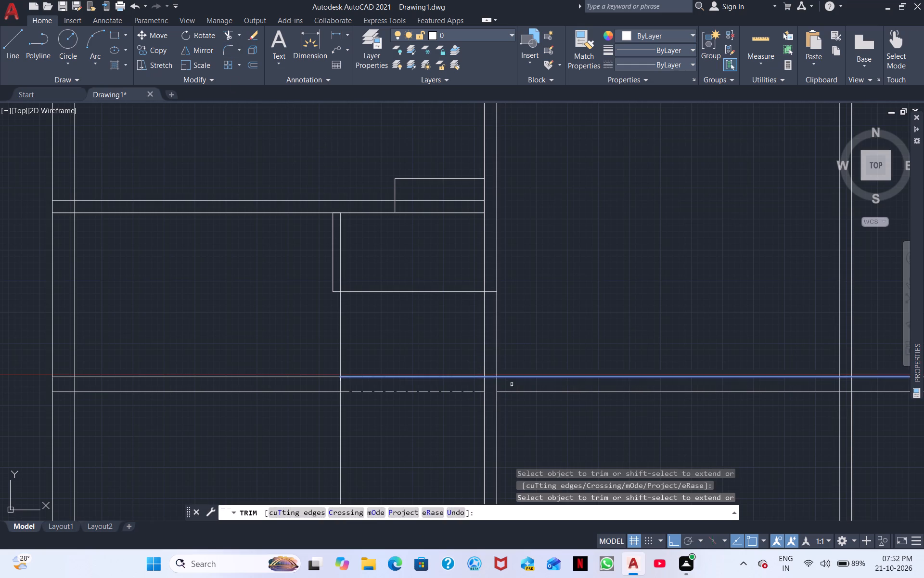
left_click(511, 391, "shift")
key("Escape")
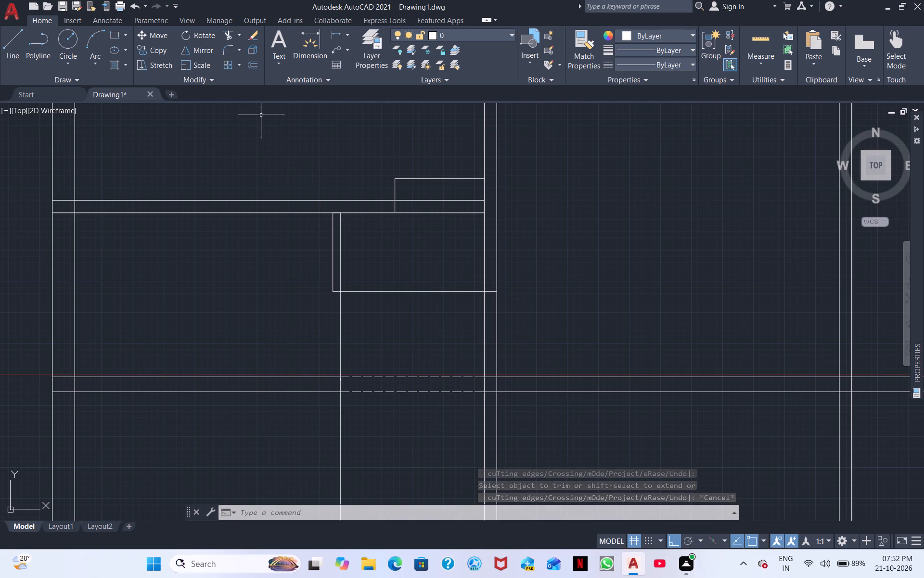
Trim the central wall's east line from the new horizontal line down through the lower partition's thickness.
left_click(230, 26)
left_click(228, 32)
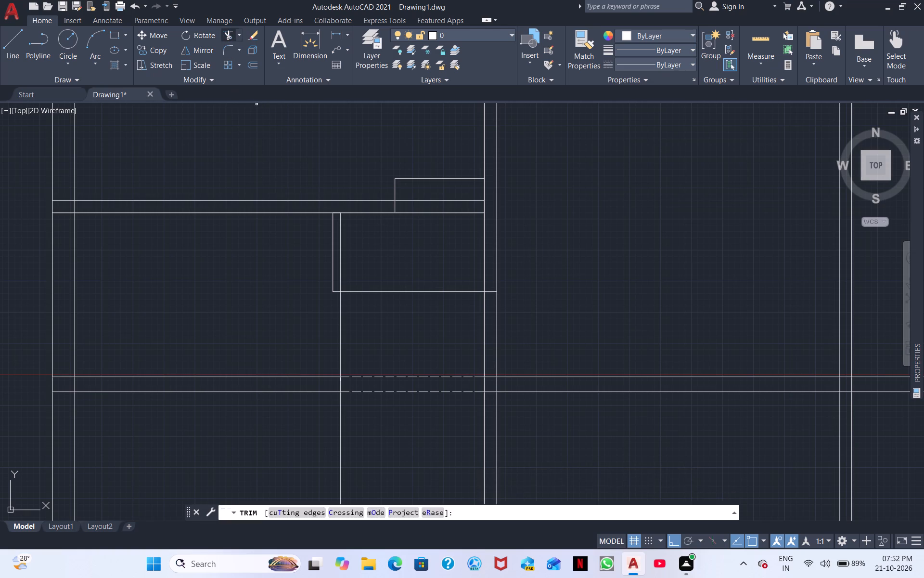
left_click(497, 344)
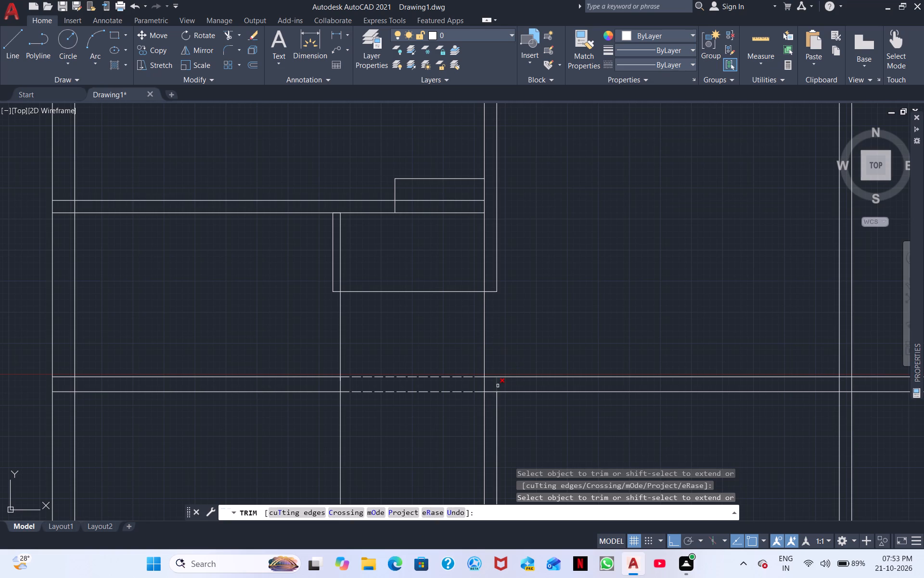
left_click(498, 386)
Trim the new horizontal line between the short stub wall and the central wall's west line.
scroll(524, 437, "down", 2)
middle_click_drag(534, 445, 452, 315)
middle_click_drag(482, 362, 475, 391)
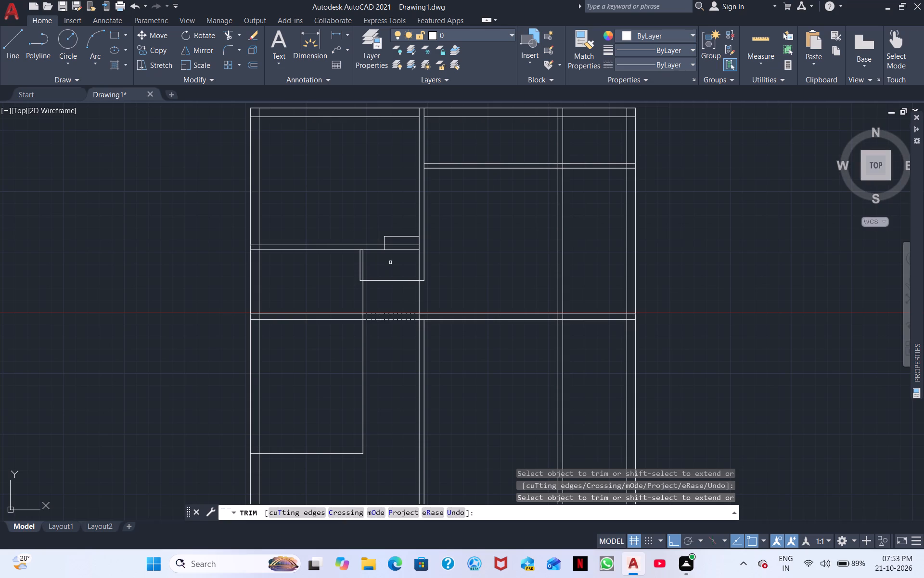
scroll(390, 263, "up", 3)
scroll(388, 271, "down", 2)
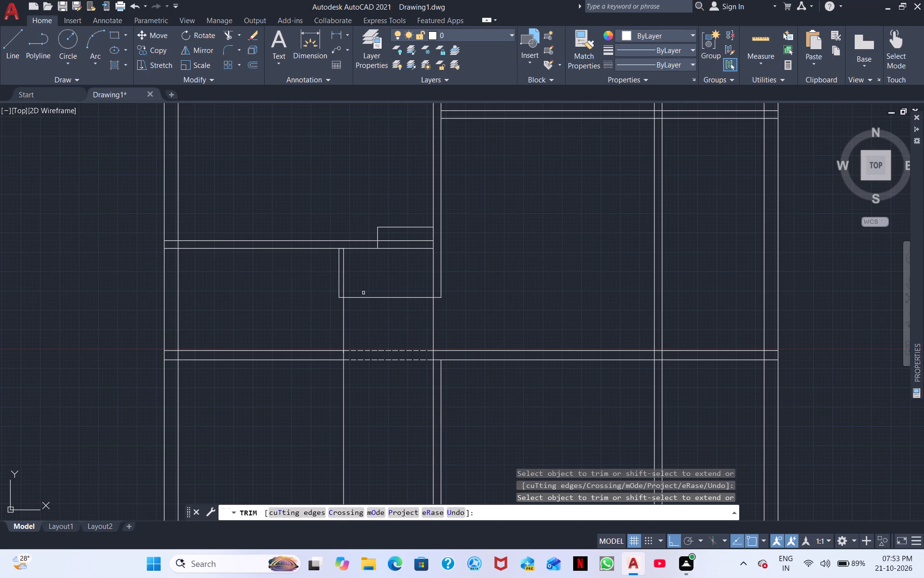
left_click_drag(376, 284, 374, 306)
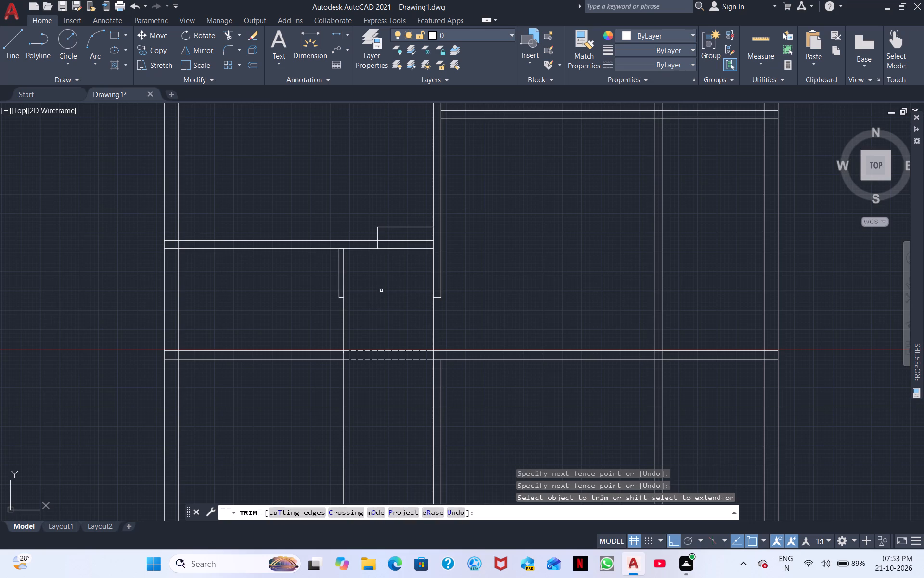
Trim away the small rectangle above the west bay's upper partition and the partition's top line within it, keeping the end cap.
left_click(407, 226)
left_click_drag(373, 232, 383, 234)
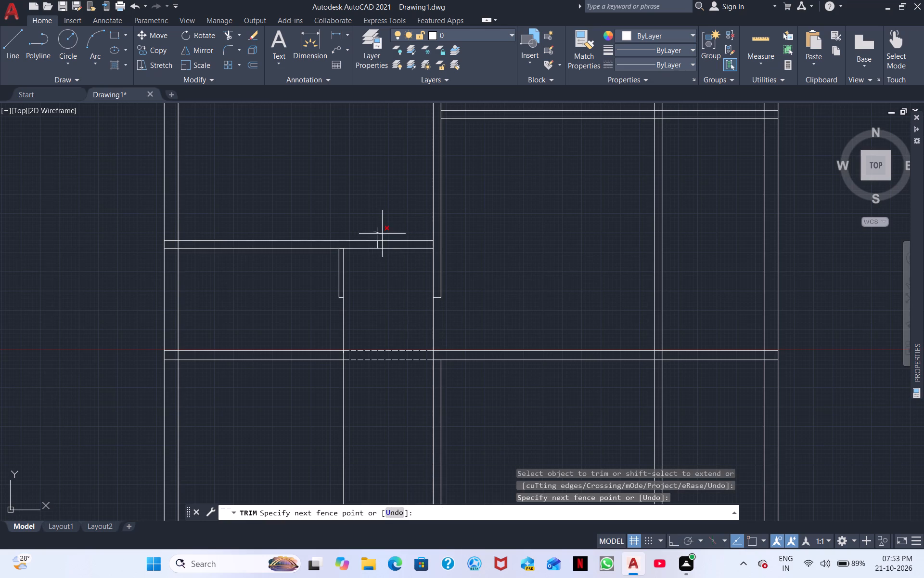
left_click_drag(383, 234, 392, 244)
left_click(392, 245)
left_click(405, 235)
Extend the upper east partition to the central wall's west line and trim the overlapping segments so the junction's east corners are clean.
middle_click_drag(505, 229, 367, 393)
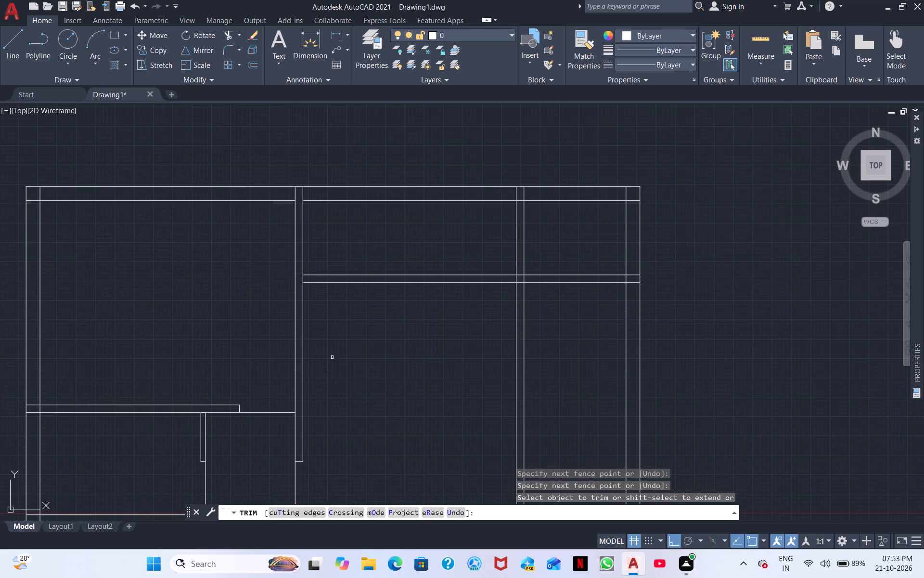
middle_click_drag(433, 320, 430, 374)
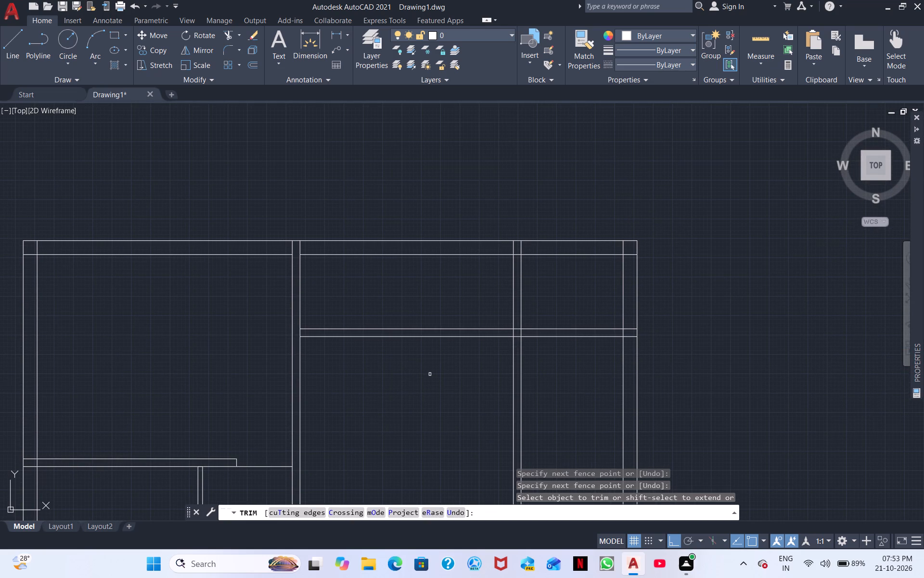
left_click(311, 328, "shift")
left_click(316, 338, "shift")
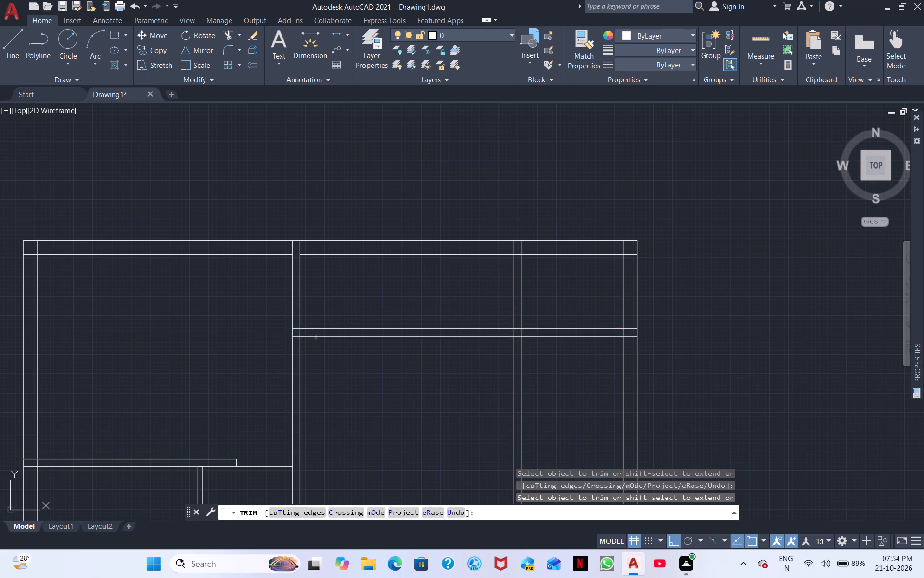
left_click(298, 334)
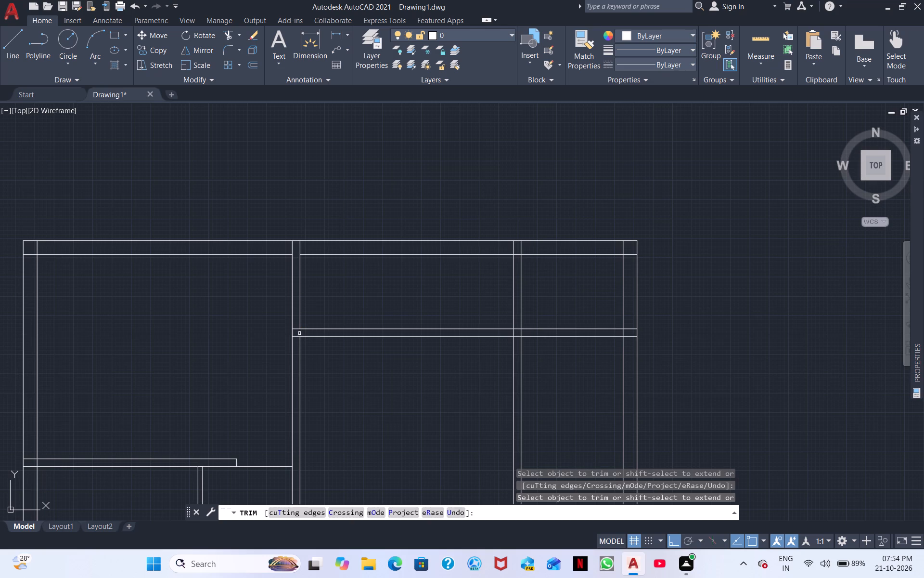
left_click(298, 336)
Trim both lines of the east vertical partition from the horizontal partition up through the north wall's thickness.
left_click_drag(472, 298, 552, 302)
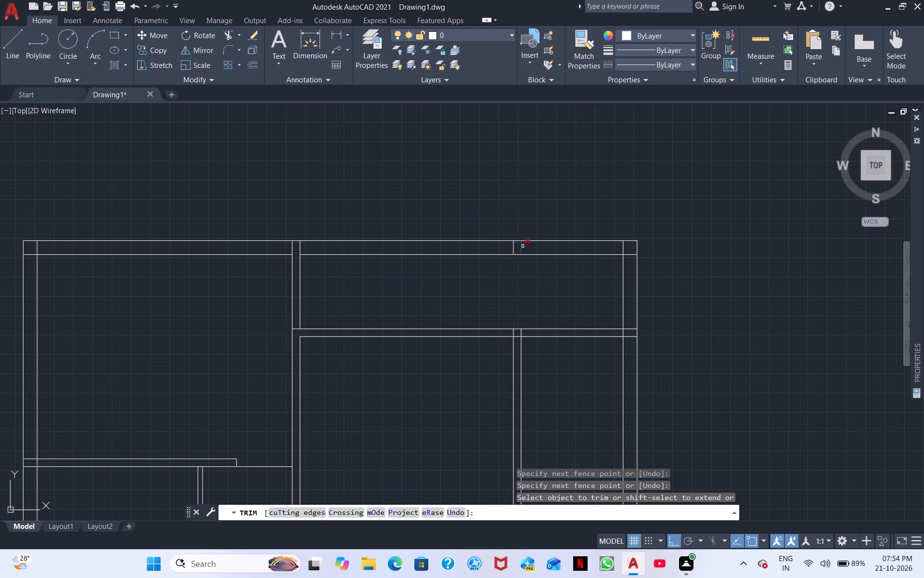
left_click(523, 246)
left_click(511, 249)
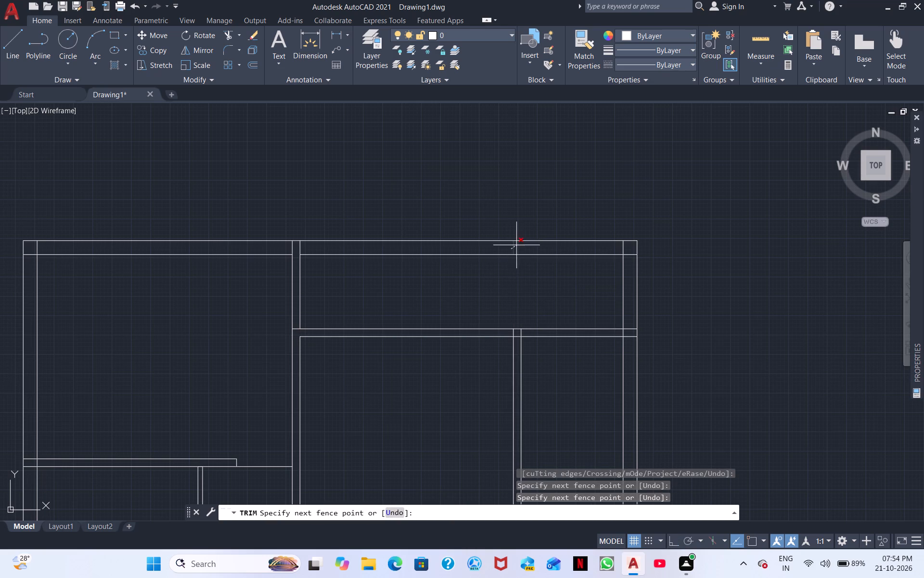
left_click_drag(516, 245, 520, 250)
Trim the overlapping inner wall lines at the plan's northeast corner so the inner faces form a clean corner.
middle_click_drag(611, 286, 392, 300)
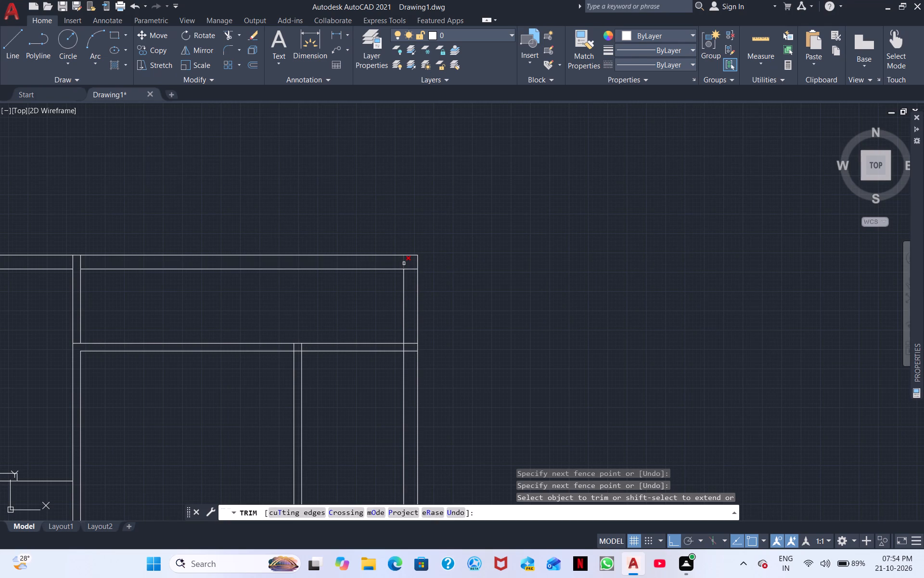
left_click(403, 263)
left_click(411, 270)
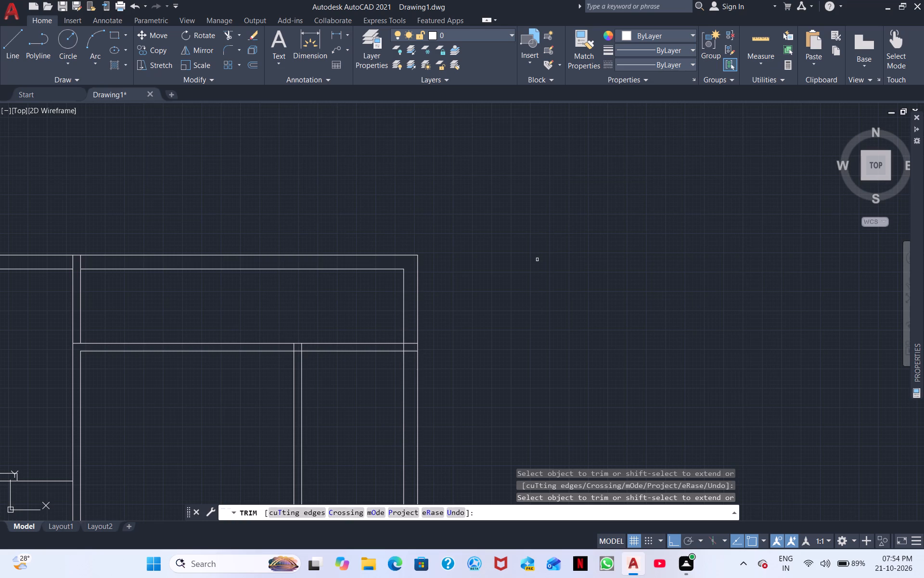
Trim both lines of the upper horizontal partition within the east outer wall's thickness.
middle_click_drag(450, 415, 452, 247)
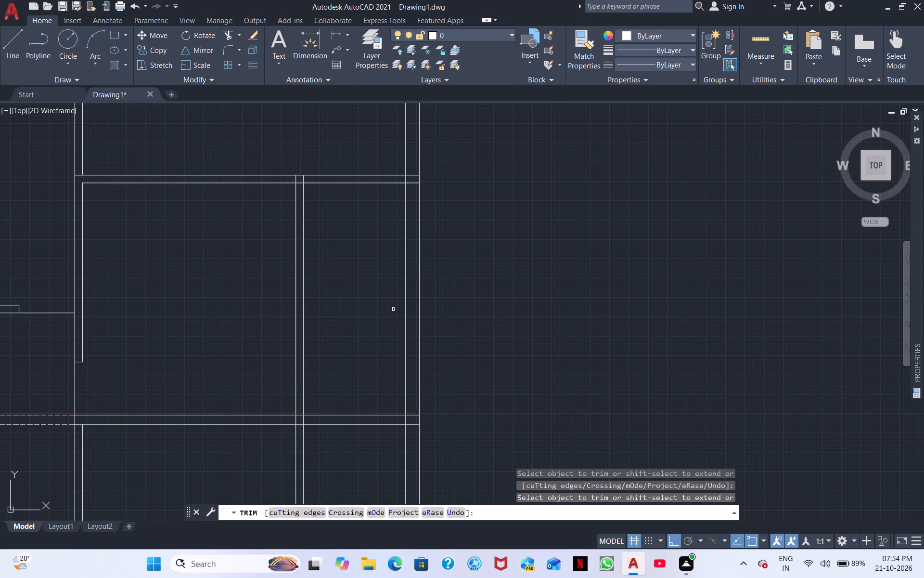
left_click(415, 173)
left_click(412, 182)
Draw a short vertical line across the upper horizontal partition's thickness, just east of the vertical partition.
middle_click_drag(344, 259, 338, 263)
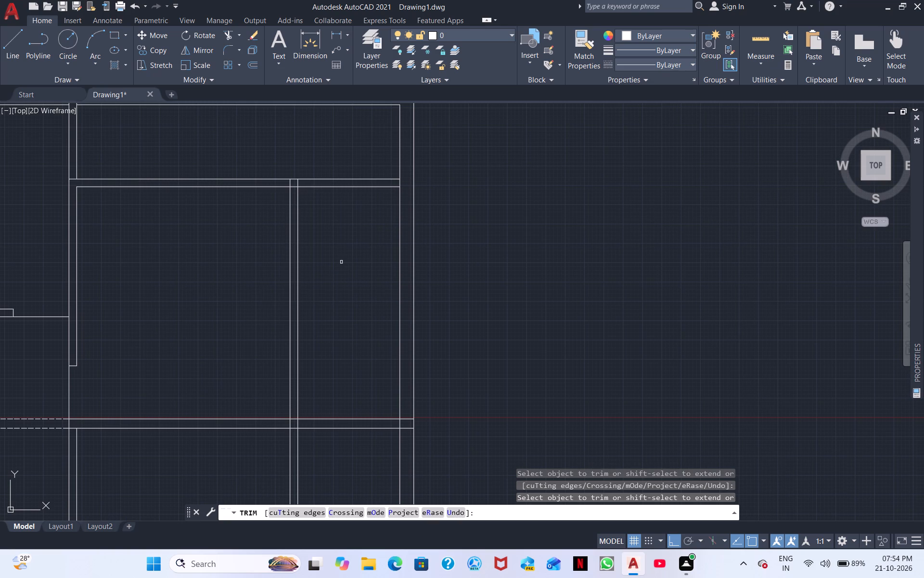
left_click(12, 52)
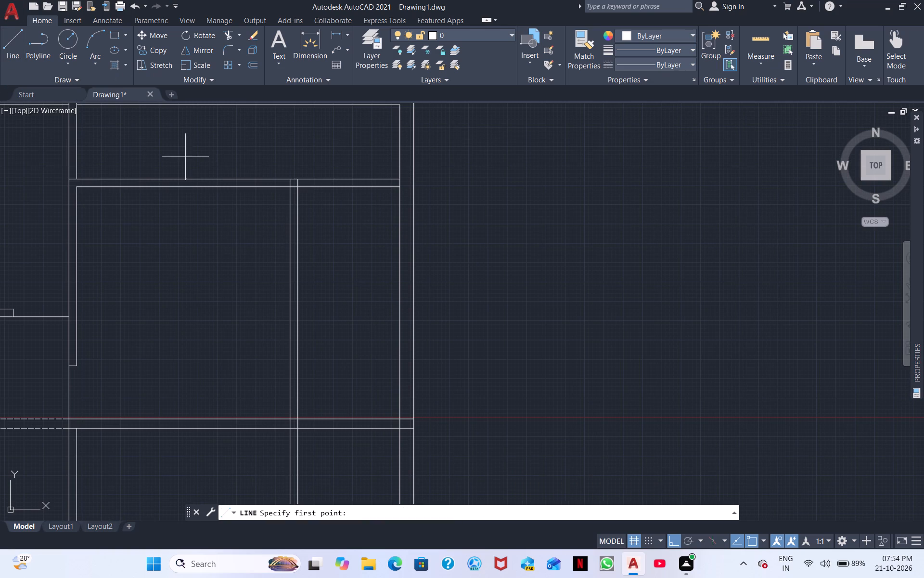
left_click(328, 178)
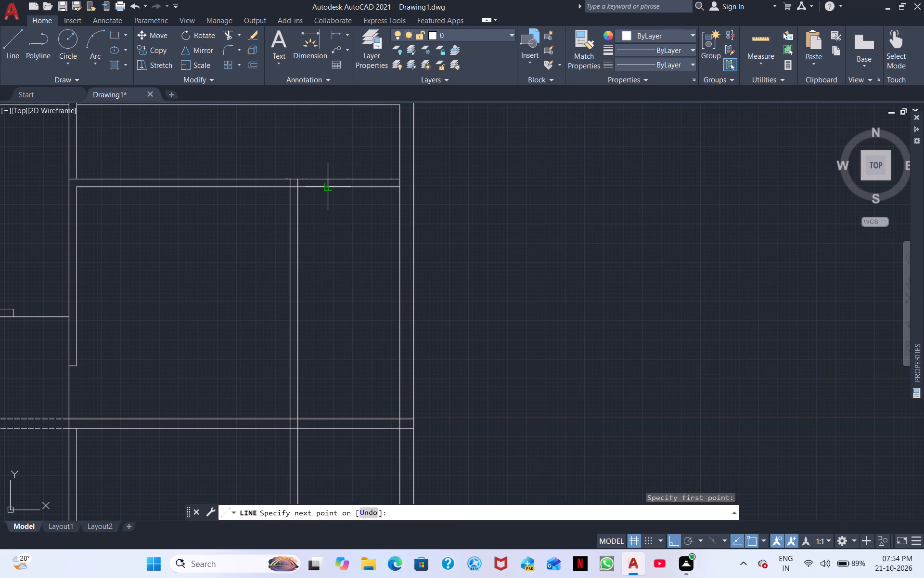
left_click(328, 188)
key("Escape")
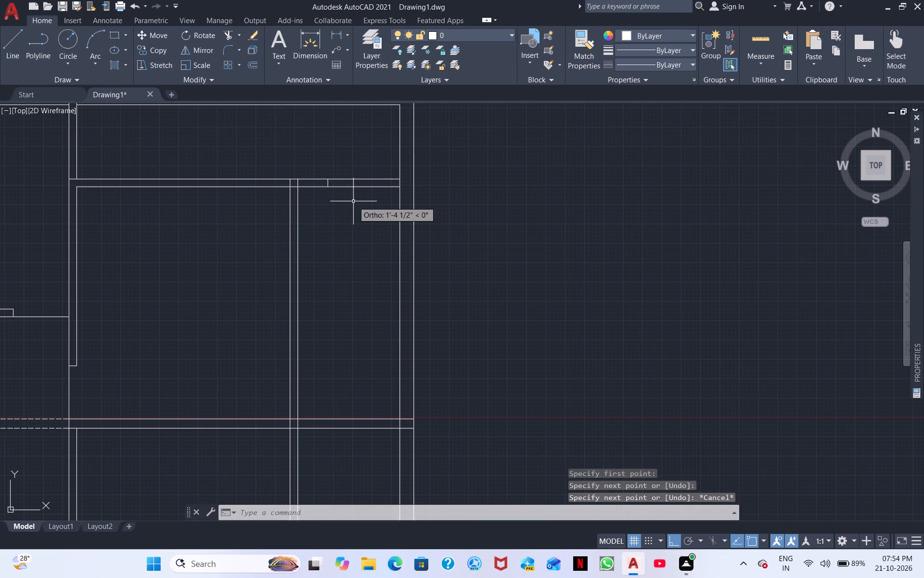
Trim the east wall's inner line within the thickness of the upper horizontal partition to open their junction.
right_click(350, 216)
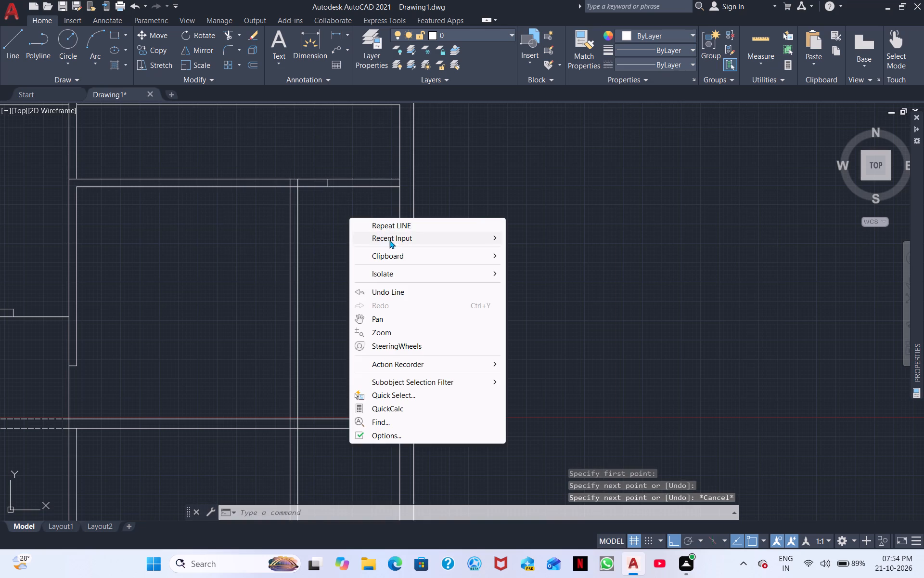
left_click(521, 250)
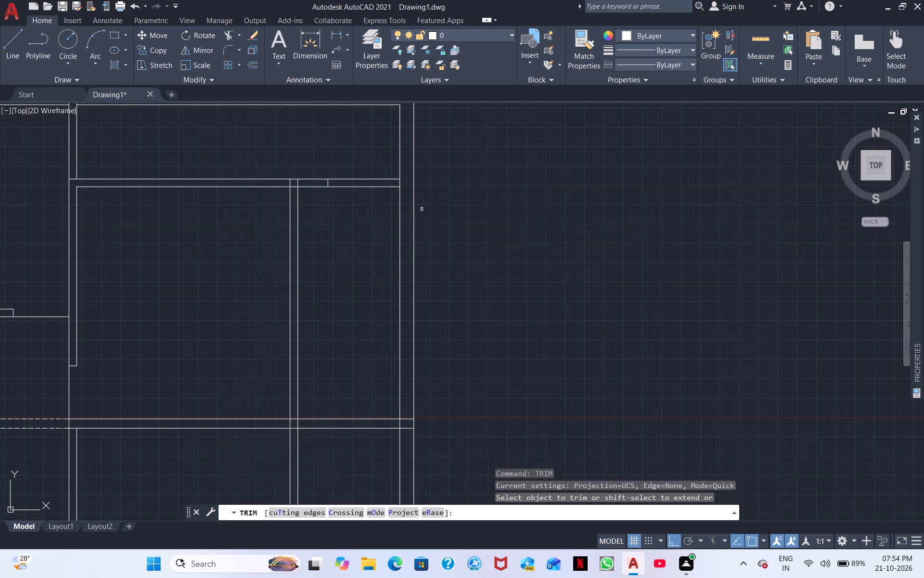
scroll(422, 204, "up", 2)
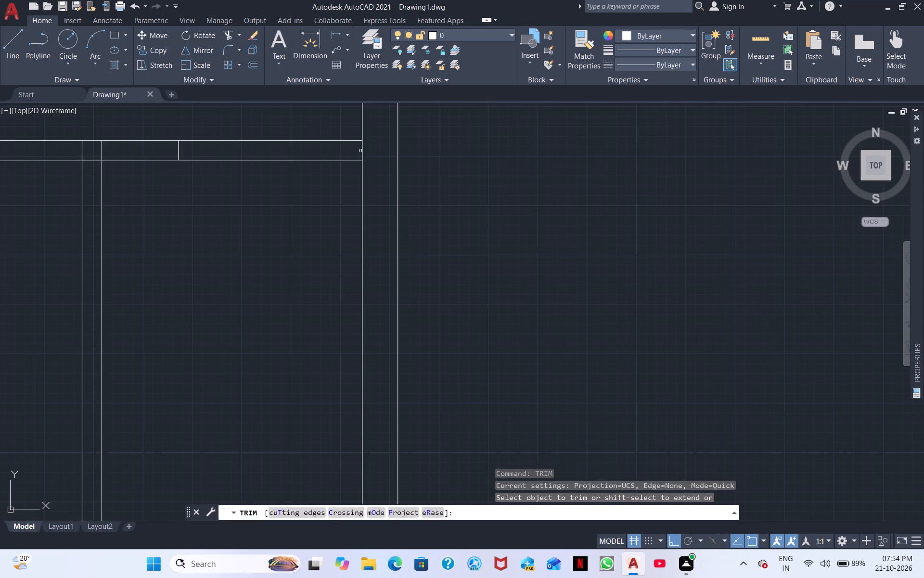
left_click(360, 151)
left_click_drag(365, 151, 370, 154)
left_click(372, 154)
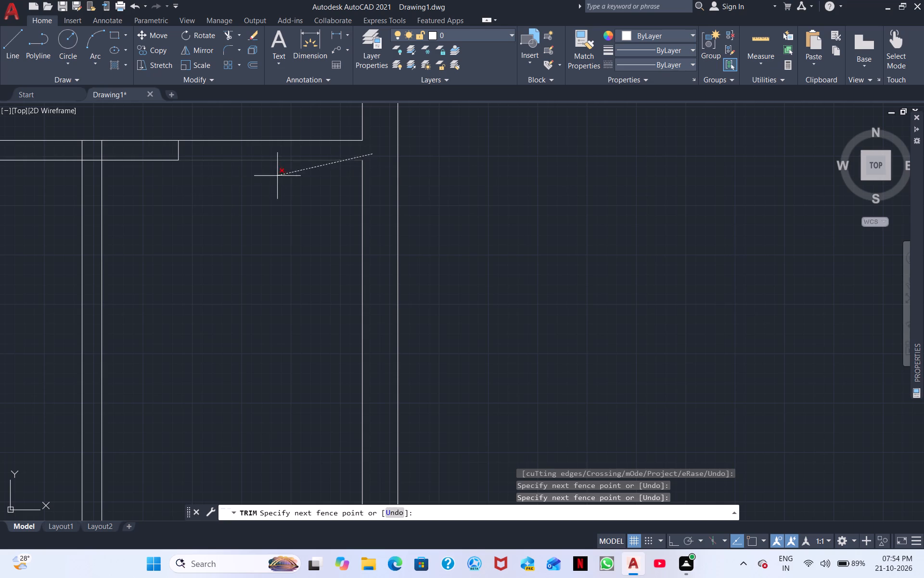
left_click(376, 150)
Trim both horizontal partition lines between the vertical partition and the new end line to create an opening.
left_click_drag(147, 130, 148, 169)
Trim the overlapping segments where the upper horizontal partition meets the vertical partition, leaving a clean L-shaped corner.
middle_click_drag(167, 226, 269, 244)
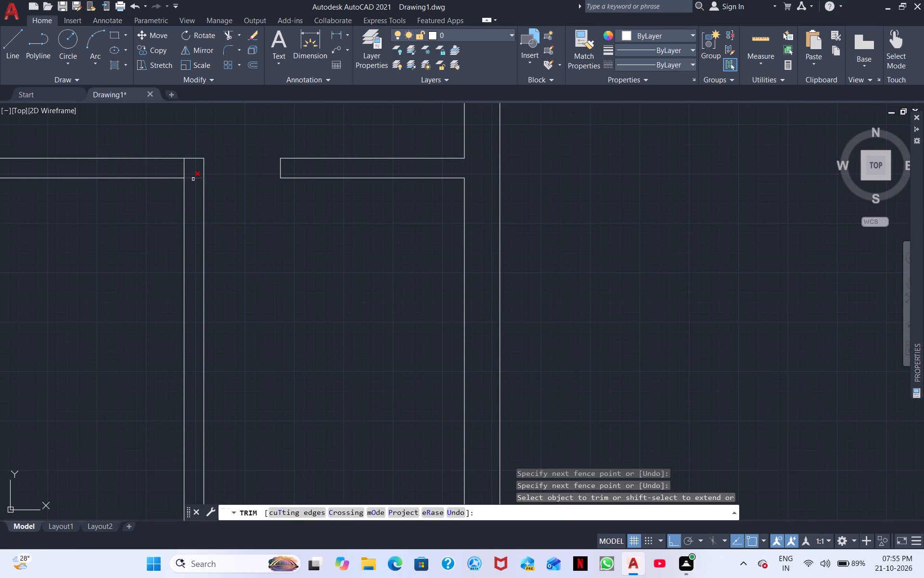
left_click(193, 179)
left_click(183, 169)
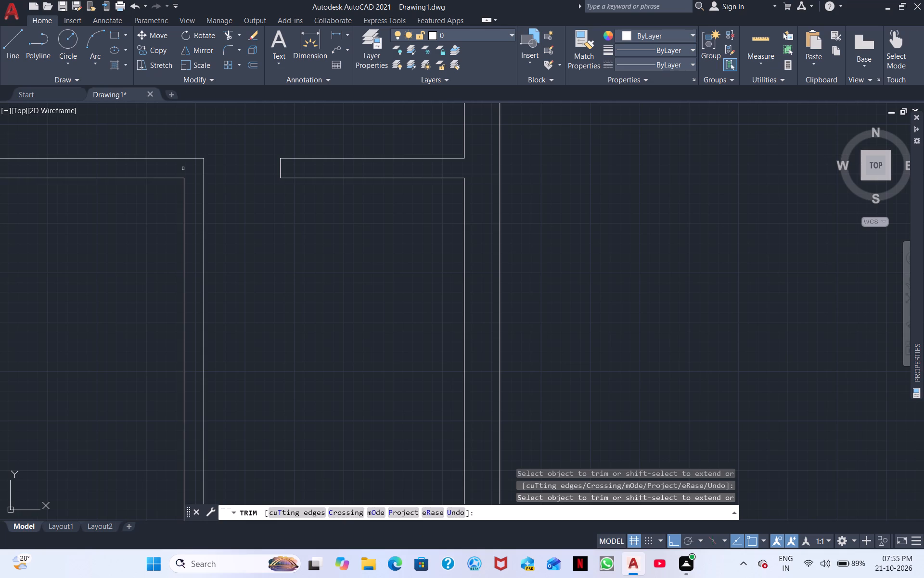
right_click(311, 246)
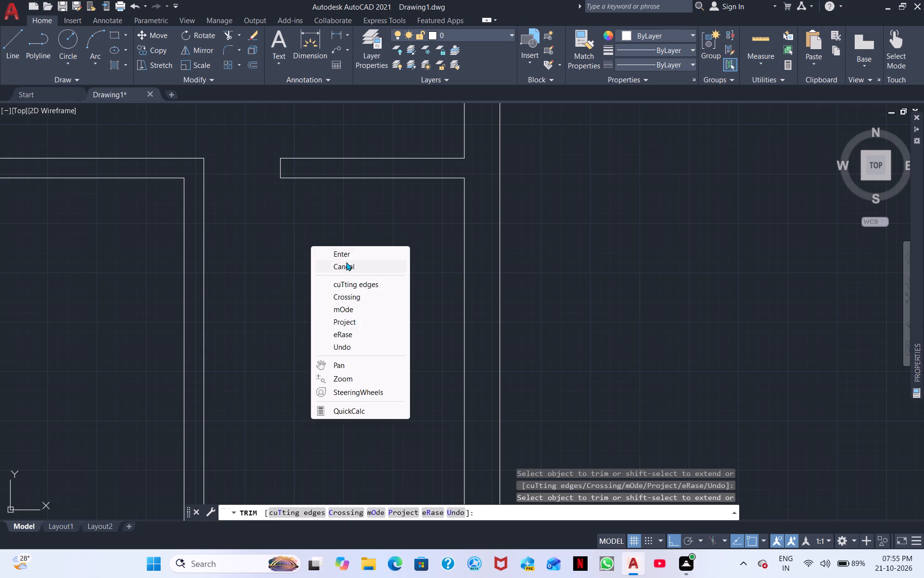
left_click(348, 253)
Draw a short vertical line across the upper horizontal partition's thickness, just west of the L-shaped corner.
right_click(334, 261)
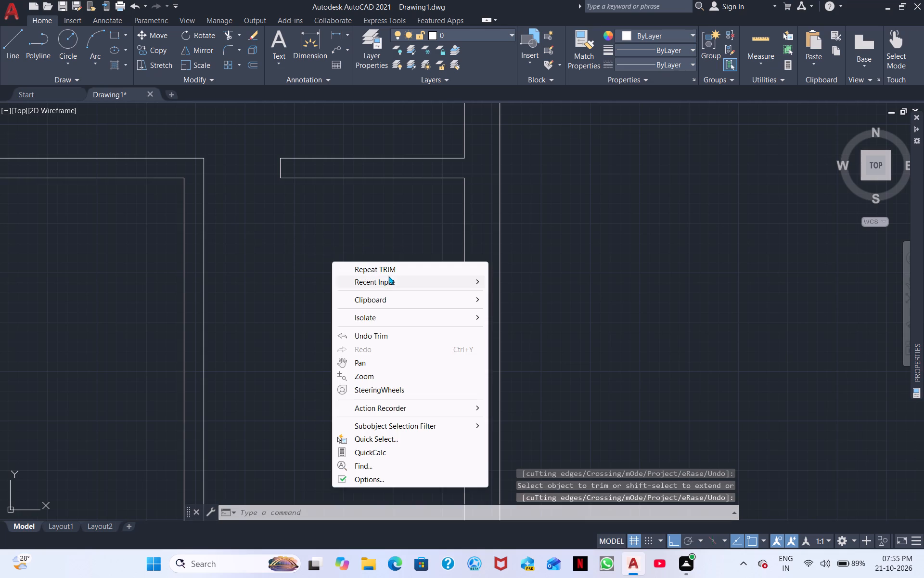
left_click(387, 282)
left_click(521, 292)
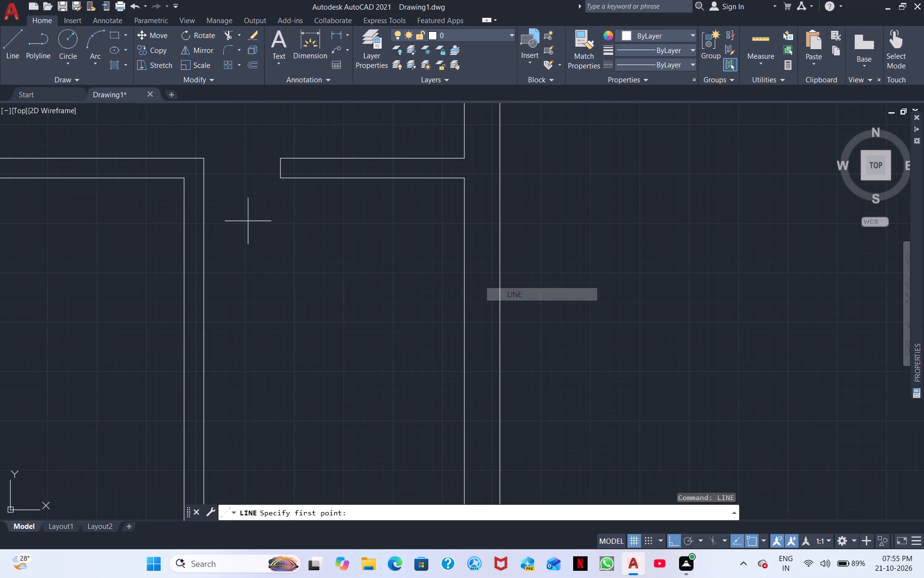
left_click(146, 157)
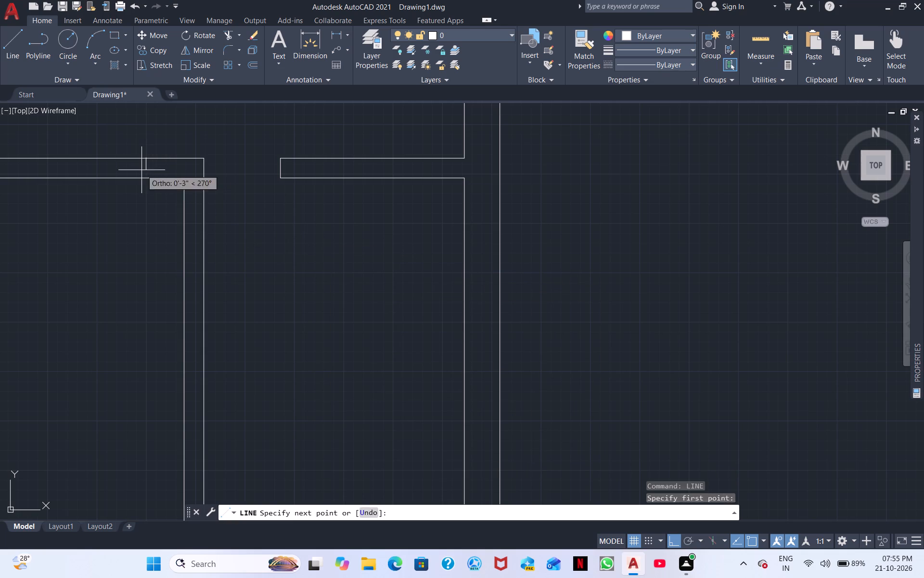
left_click(144, 179)
key("Escape")
Draw a second short vertical line across the upper horizontal partition's thickness, near the middle of its length.
scroll(105, 220, "down", 2)
middle_click_drag(92, 250, 98, 256)
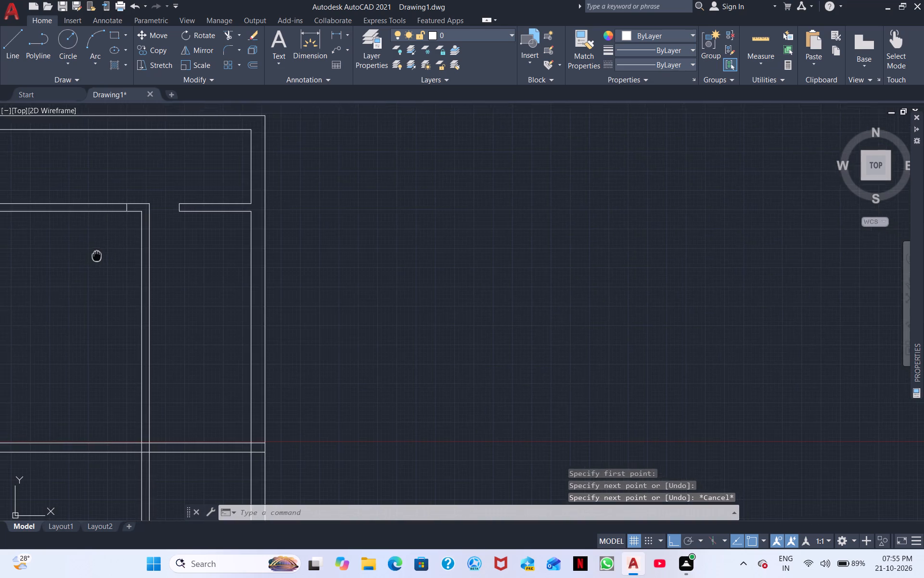
middle_click_drag(98, 256, 407, 264)
middle_click_drag(311, 297, 365, 328)
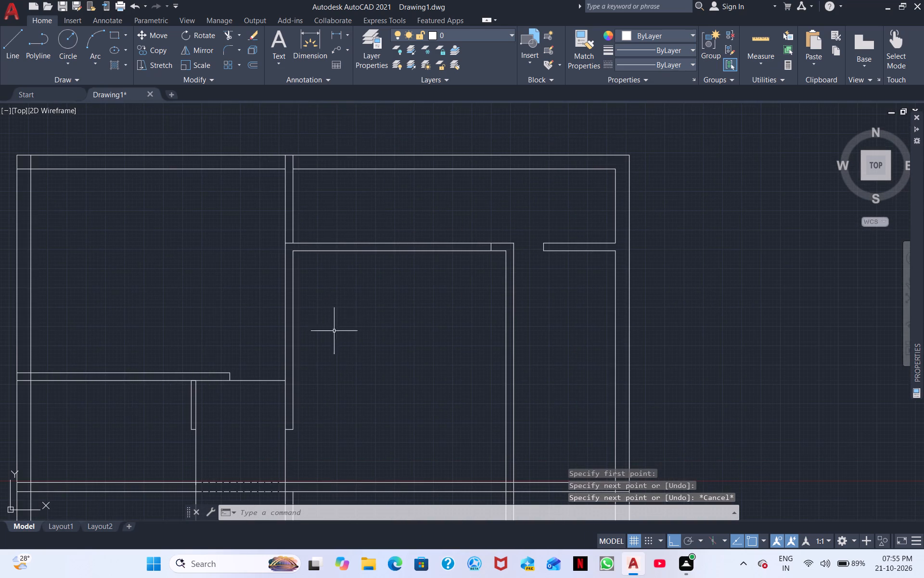
left_click(23, 41)
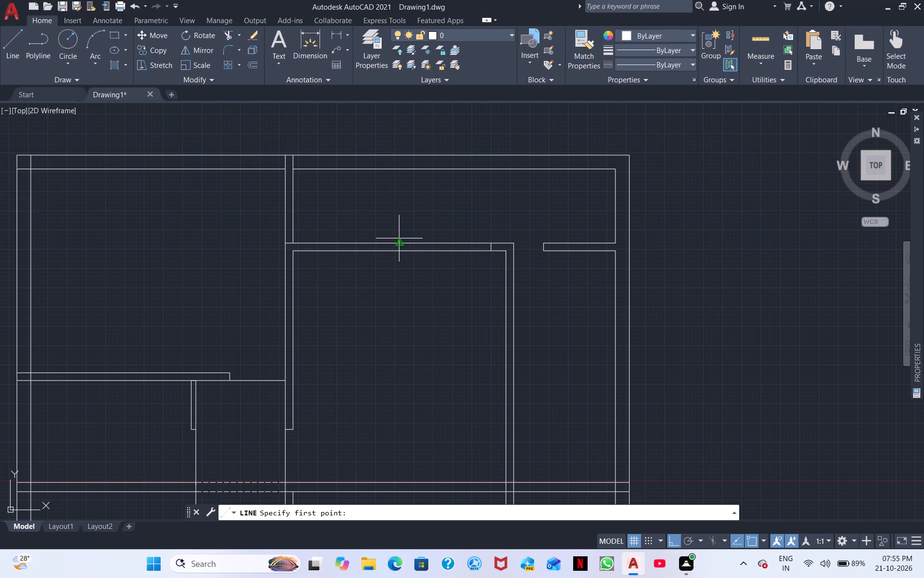
scroll(399, 238, "up", 3)
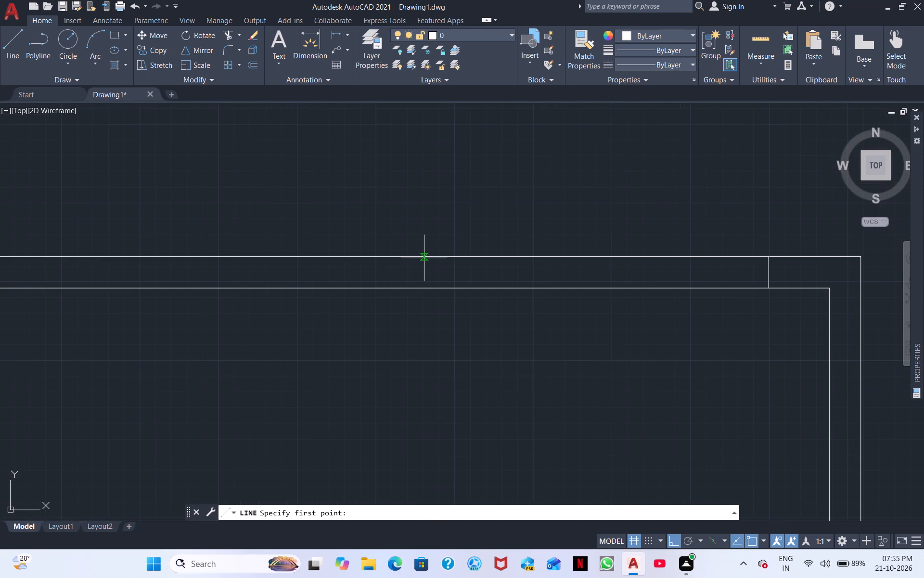
left_click(427, 257)
left_click(430, 290)
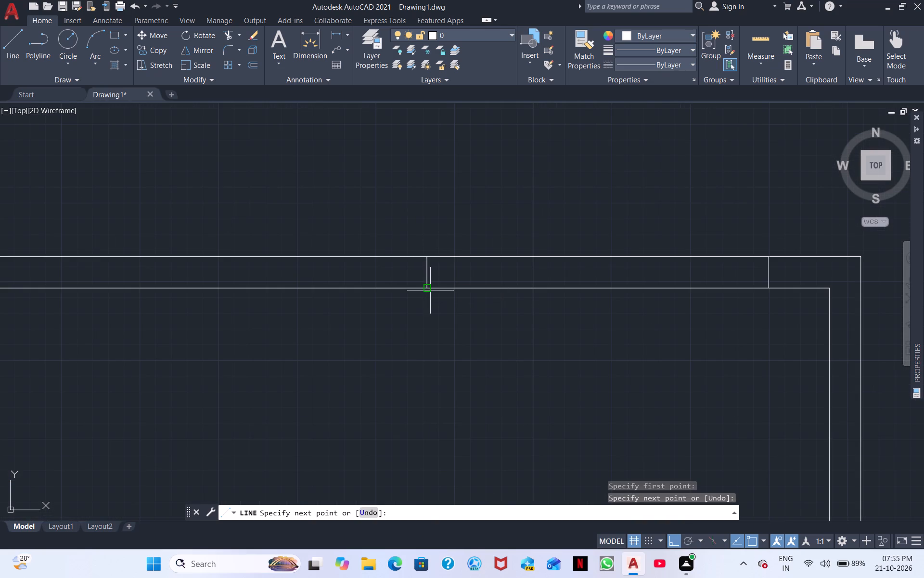
right_click(443, 308)
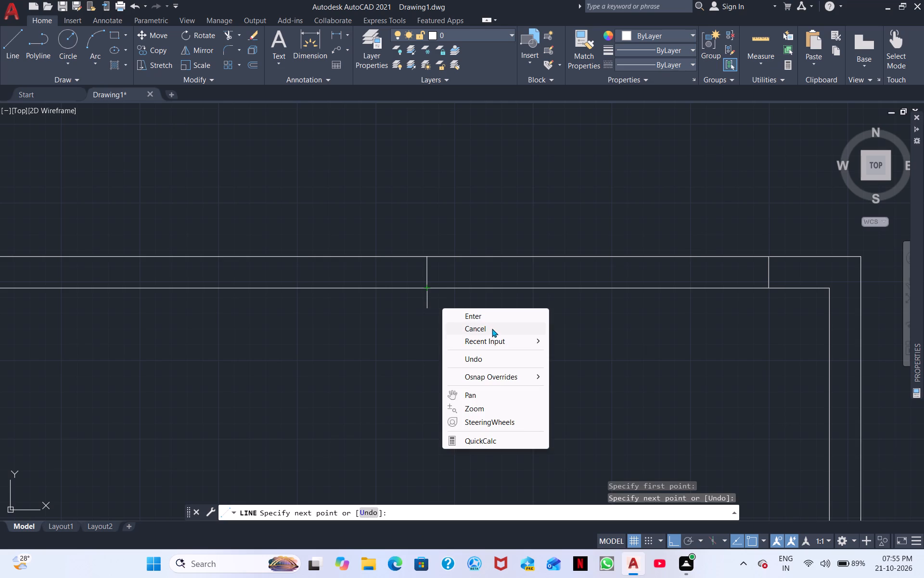
left_click(490, 328)
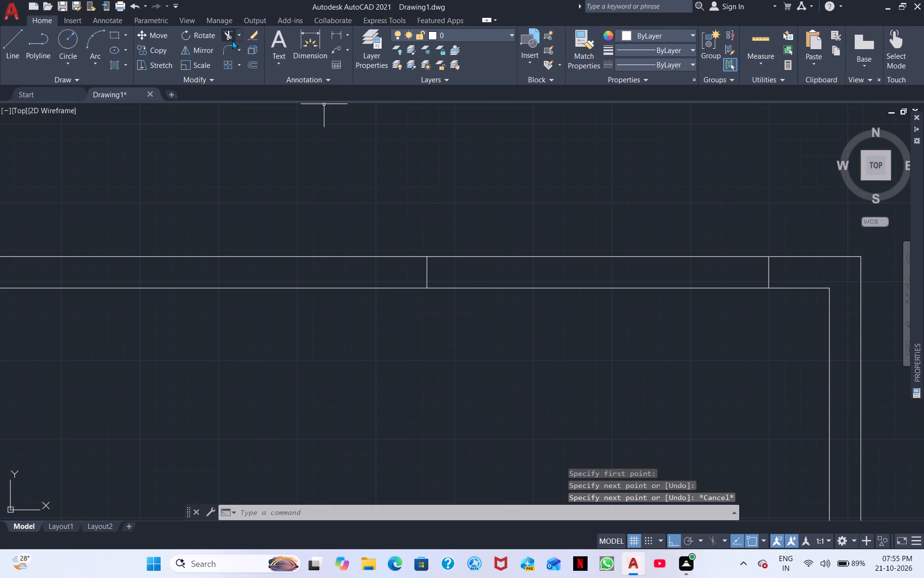
Trim both horizontal partition lines between the two new cross lines to create an opening.
left_click(233, 40)
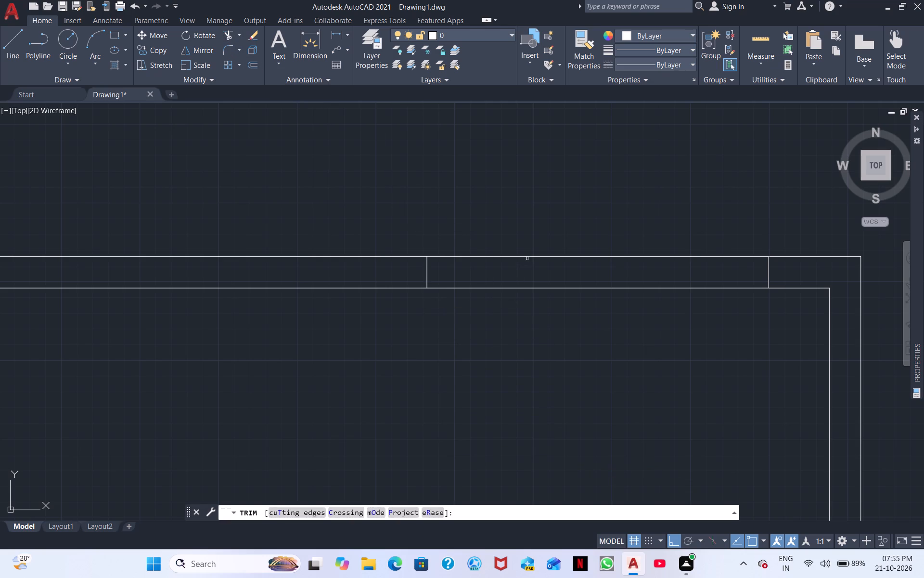
left_click(529, 256)
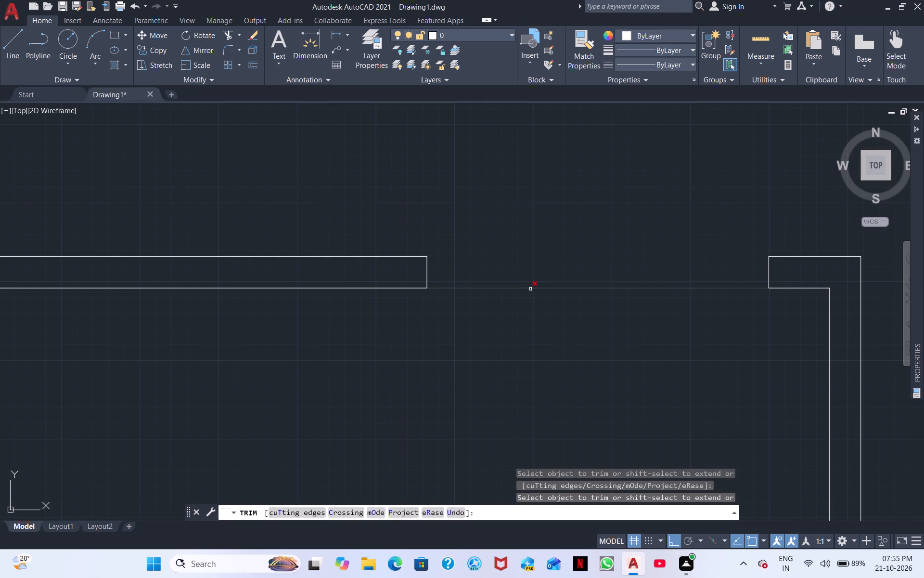
left_click(530, 289)
Trim the four overlapping segments where the east vertical partition crosses the lower horizontal partition to open the junction.
scroll(528, 296, "down", 3)
middle_click_drag(544, 315, 362, 205)
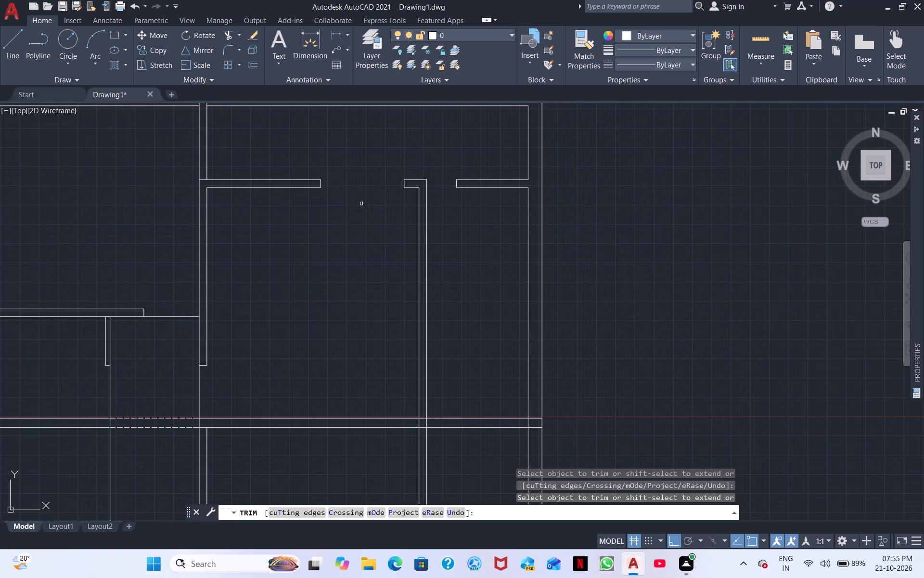
middle_click_drag(462, 250, 265, 154)
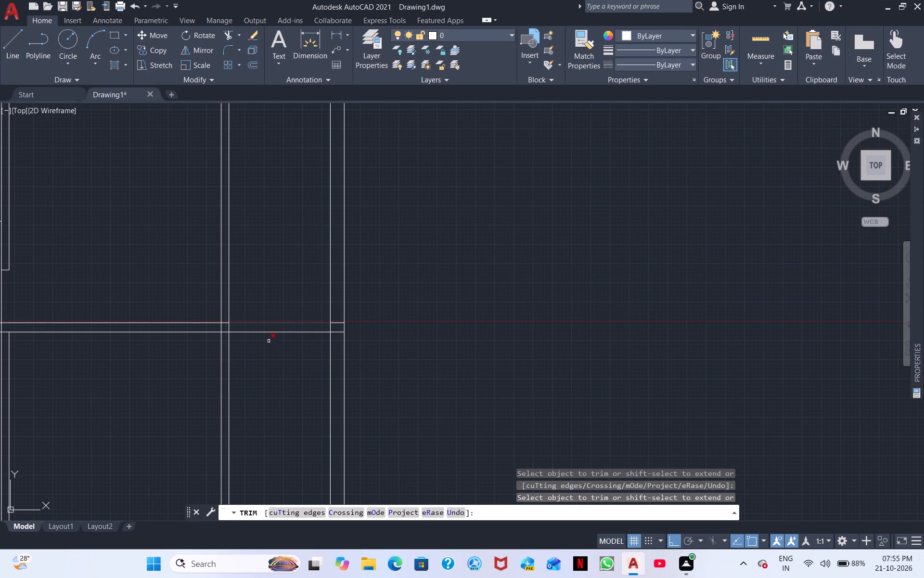
left_click(226, 323)
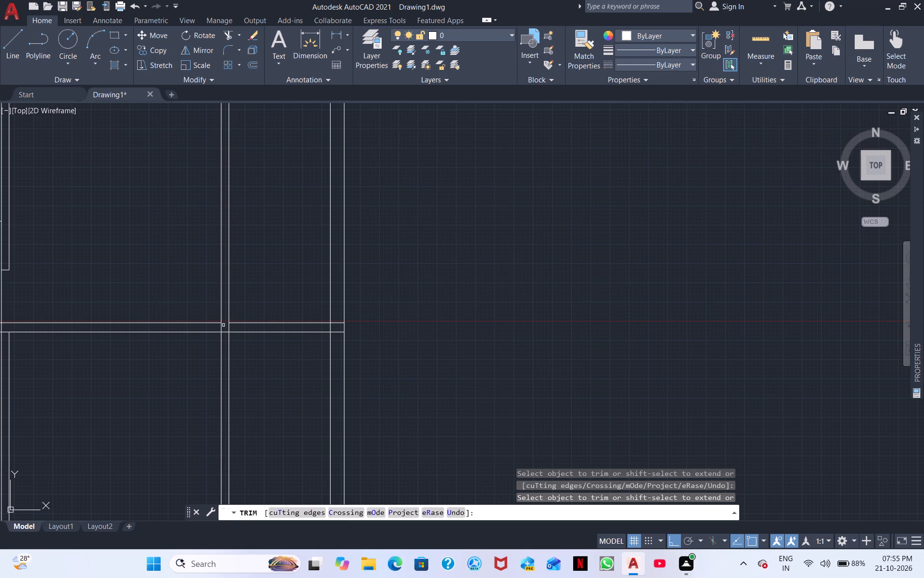
left_click(220, 328)
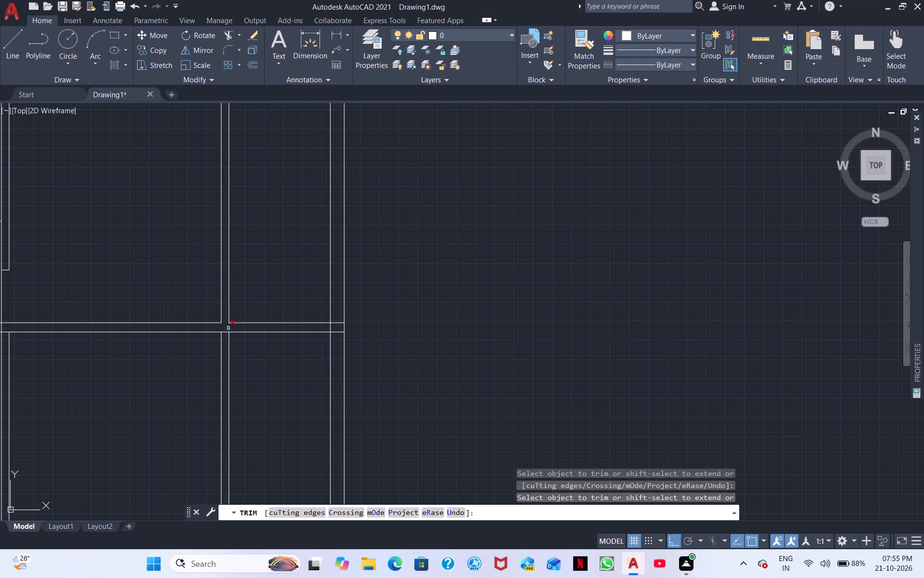
left_click(228, 328)
left_click(226, 333)
left_click(246, 330, "shift")
Trim the two ends of the lower horizontal partition lines that run into the east outer wall's thickness.
left_click_drag(335, 335, 336, 335)
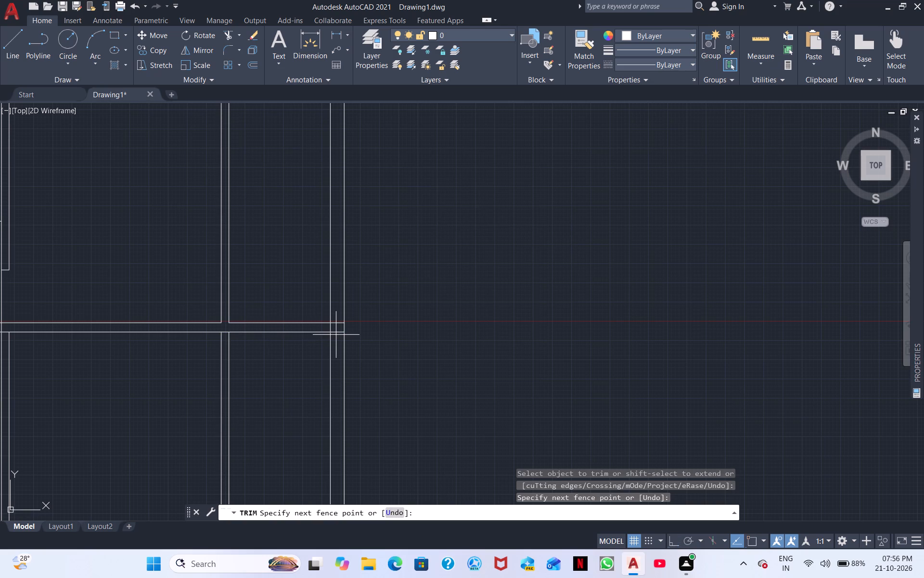
left_click_drag(336, 335, 336, 303)
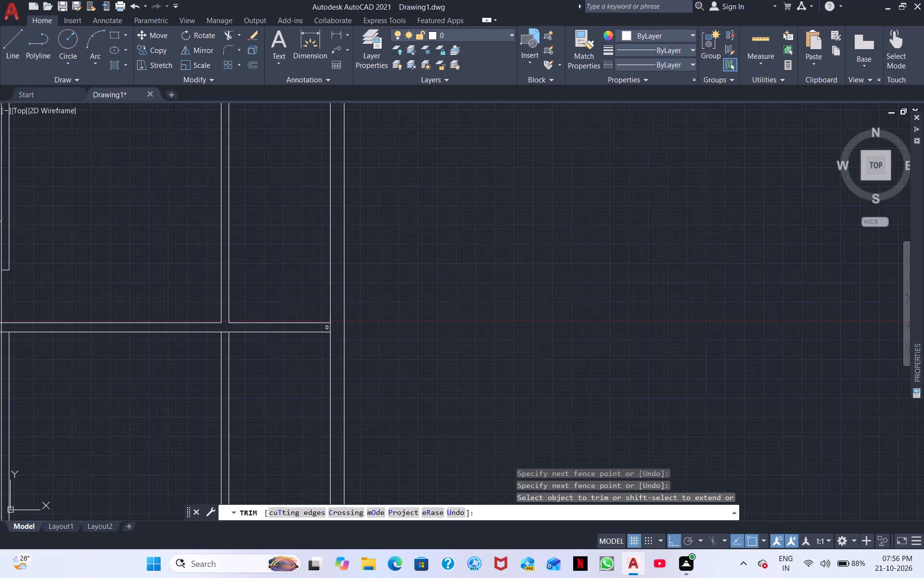
left_click(329, 328)
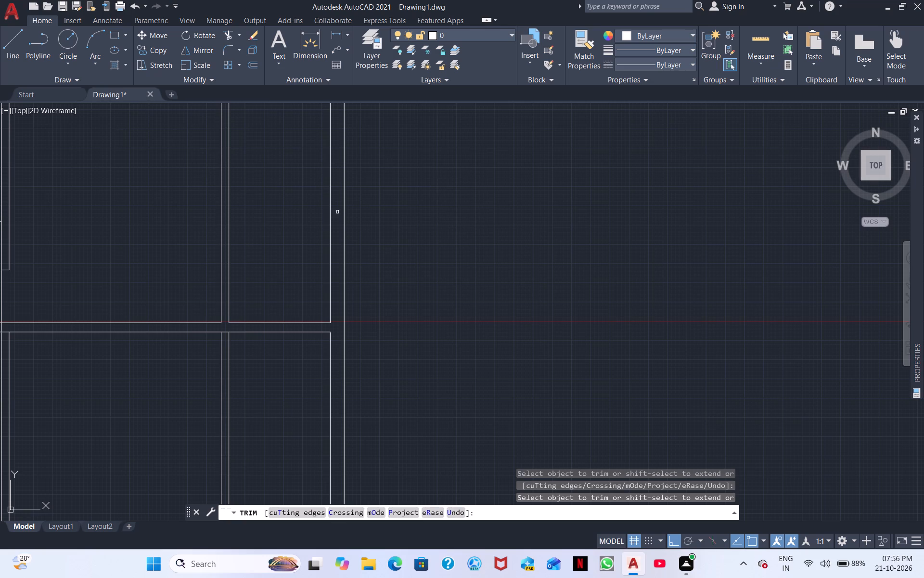
right_click(289, 242)
left_click(346, 267)
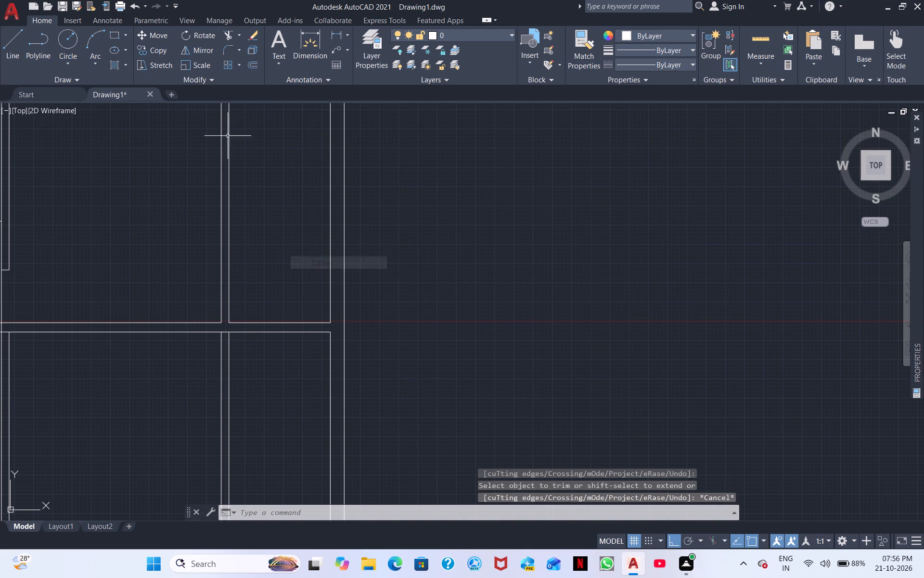
Draw a 5' line north from the lower horizontal partition near the east wall, continuing horizontally east to the wall's inner face.
left_click(10, 57)
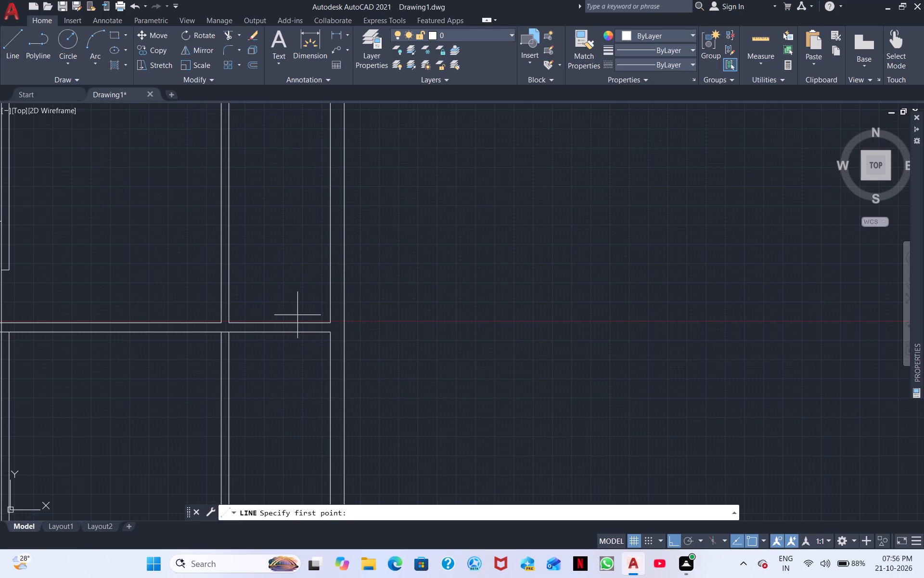
left_click(298, 322)
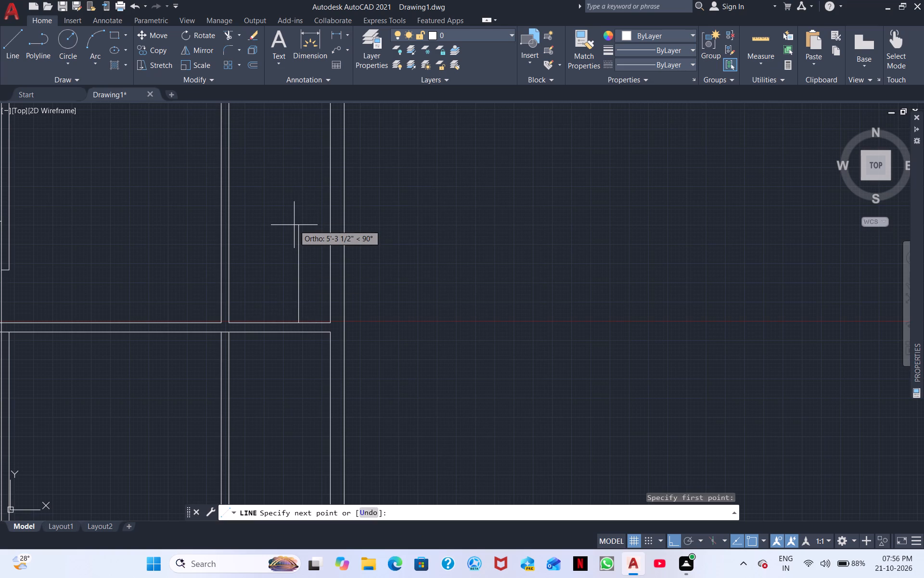
type("5'")
key("Return")
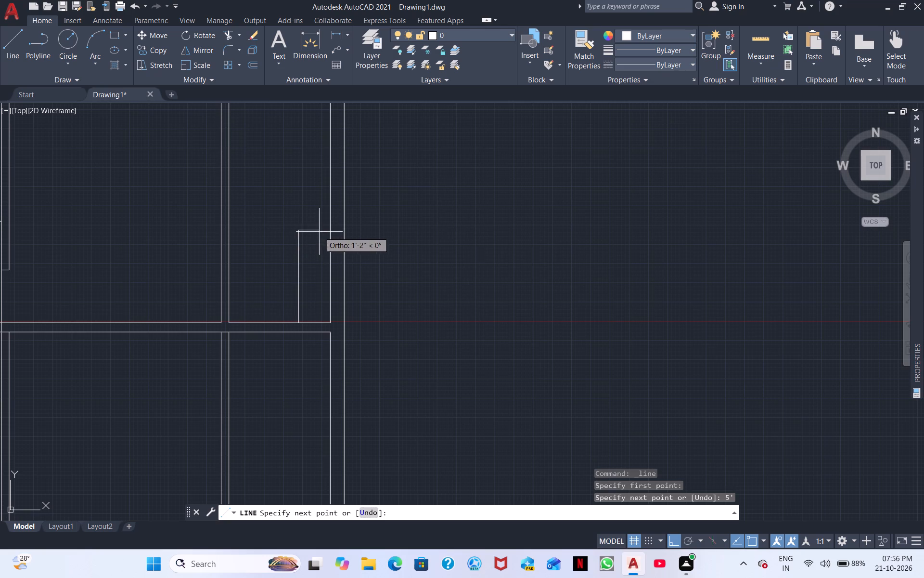
scroll(328, 228, "up", 4)
left_click(331, 240)
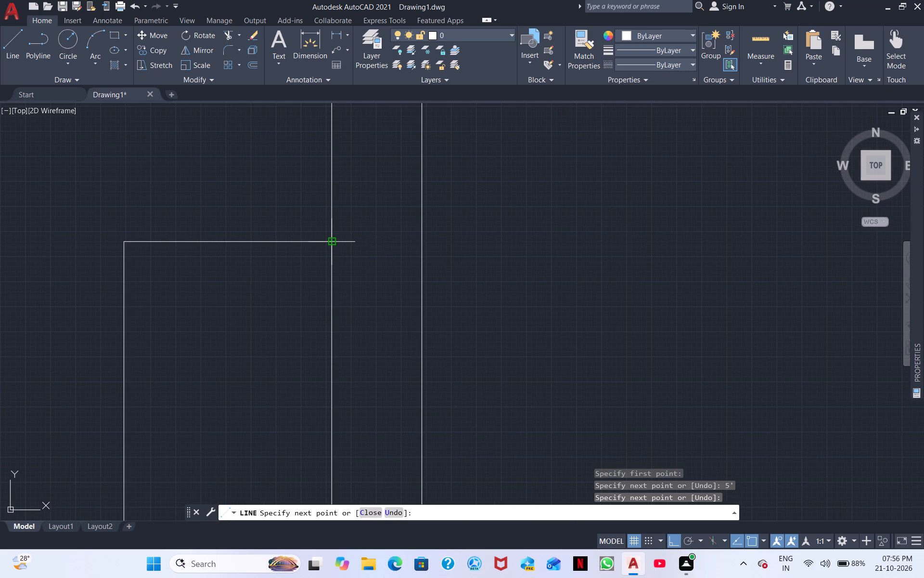
key("Escape")
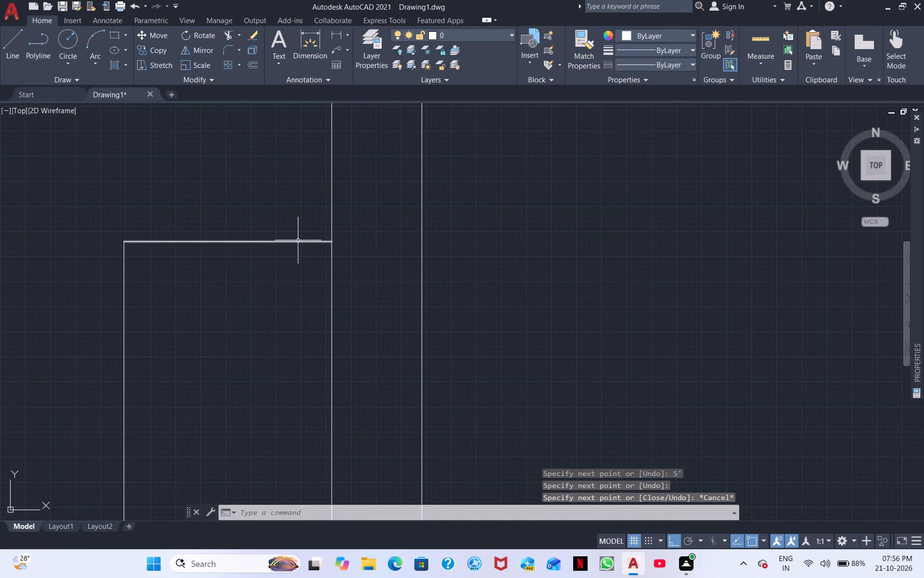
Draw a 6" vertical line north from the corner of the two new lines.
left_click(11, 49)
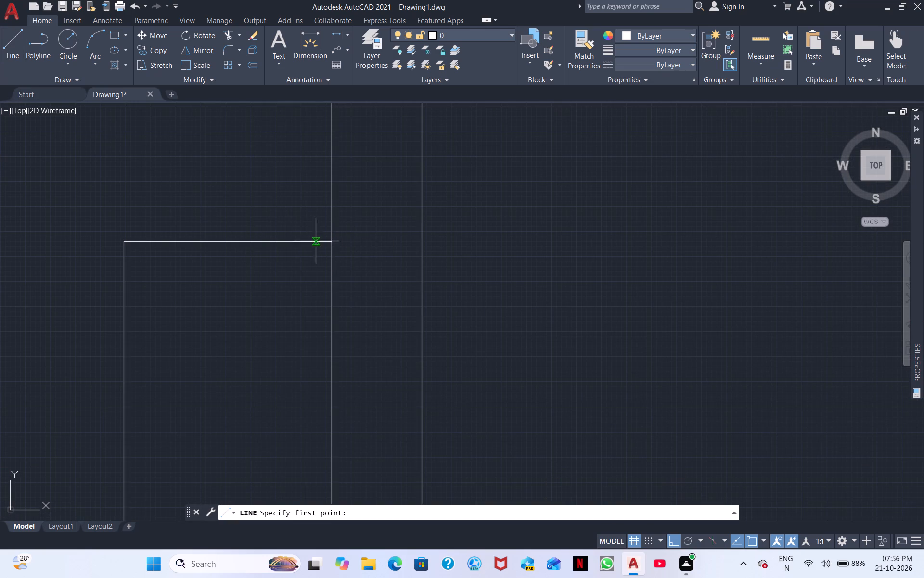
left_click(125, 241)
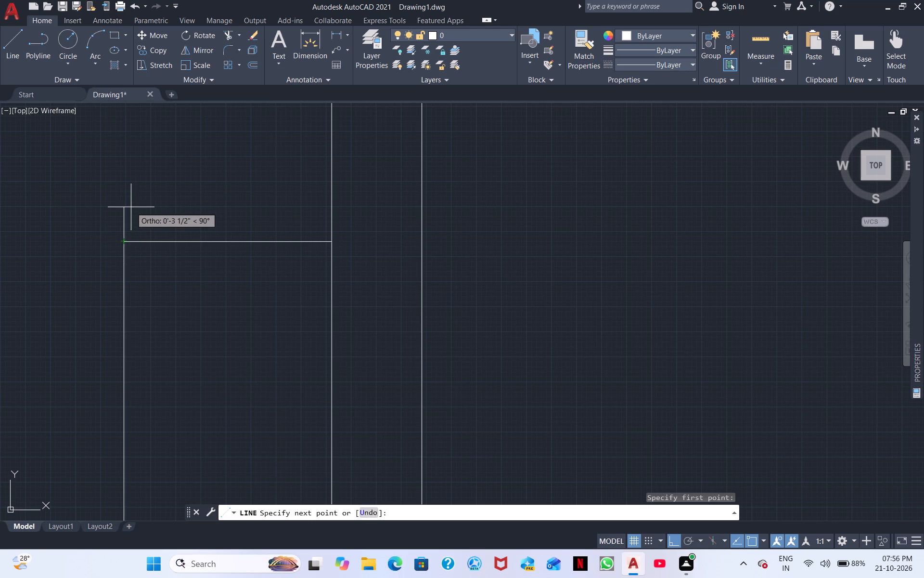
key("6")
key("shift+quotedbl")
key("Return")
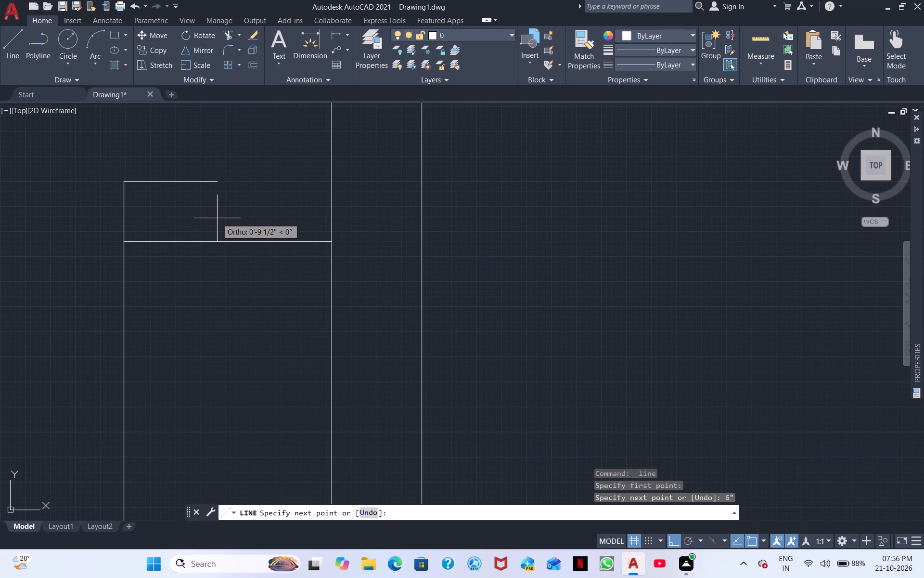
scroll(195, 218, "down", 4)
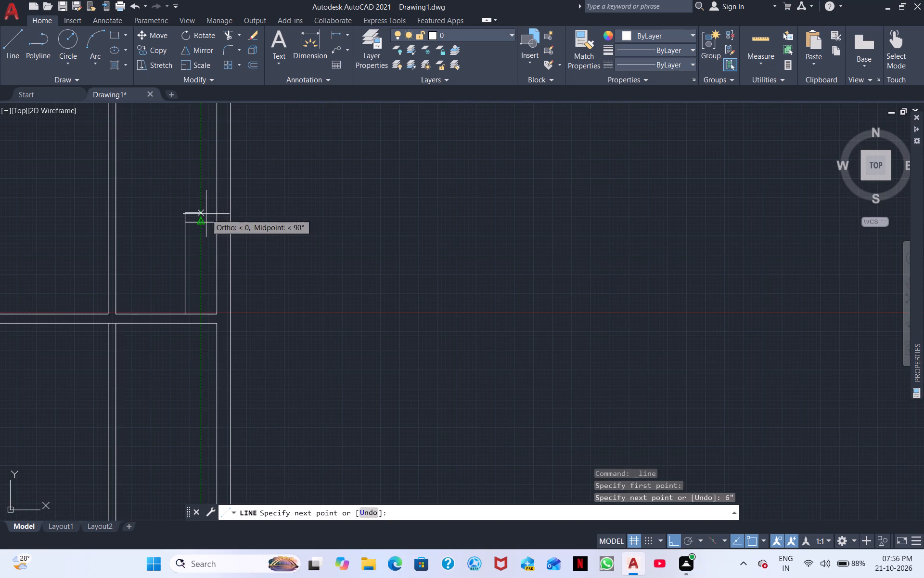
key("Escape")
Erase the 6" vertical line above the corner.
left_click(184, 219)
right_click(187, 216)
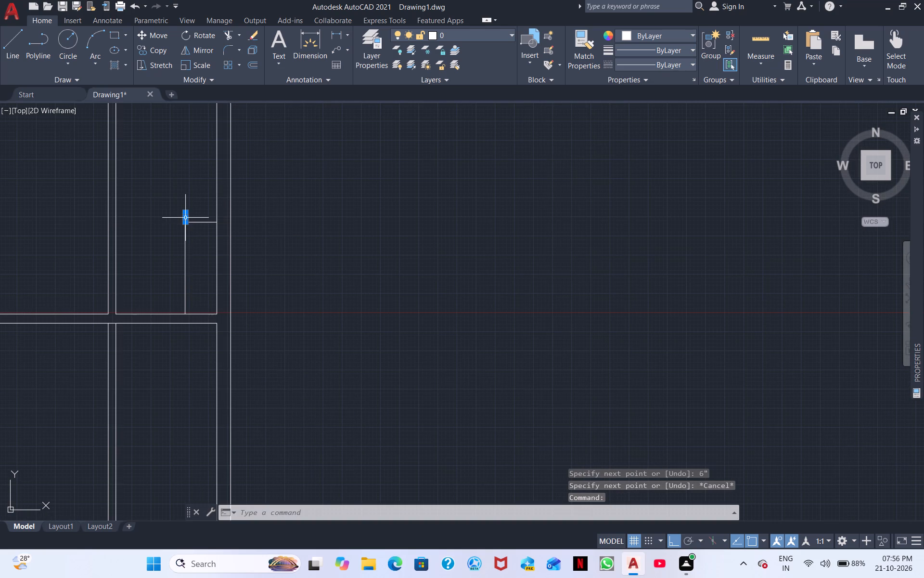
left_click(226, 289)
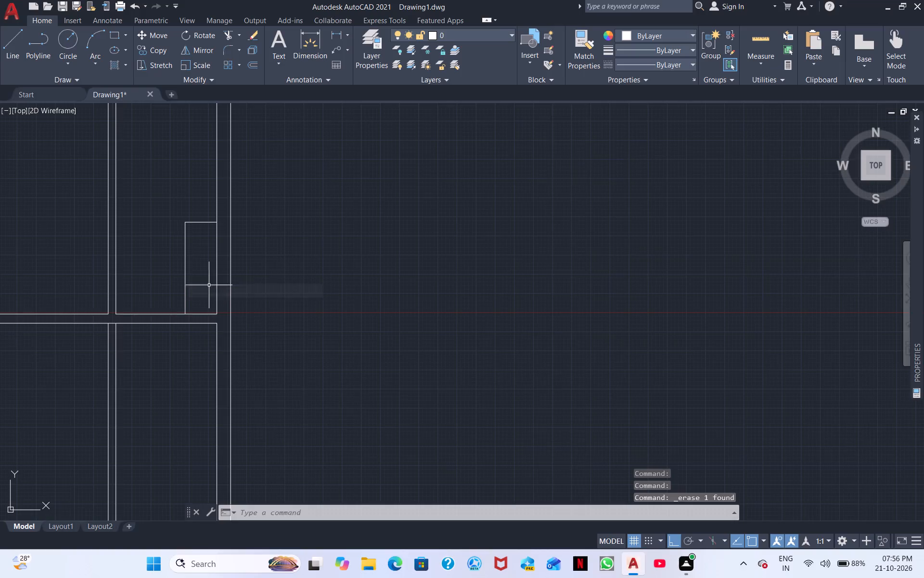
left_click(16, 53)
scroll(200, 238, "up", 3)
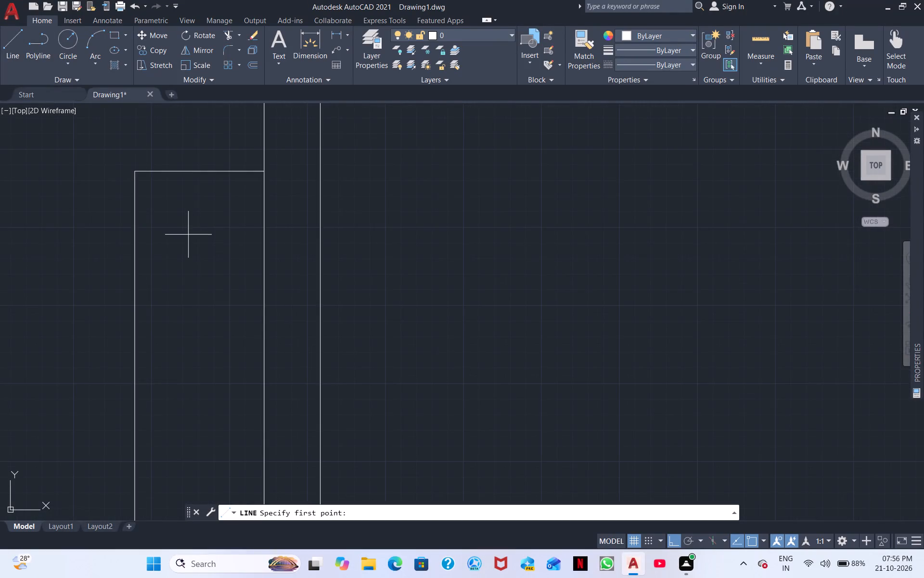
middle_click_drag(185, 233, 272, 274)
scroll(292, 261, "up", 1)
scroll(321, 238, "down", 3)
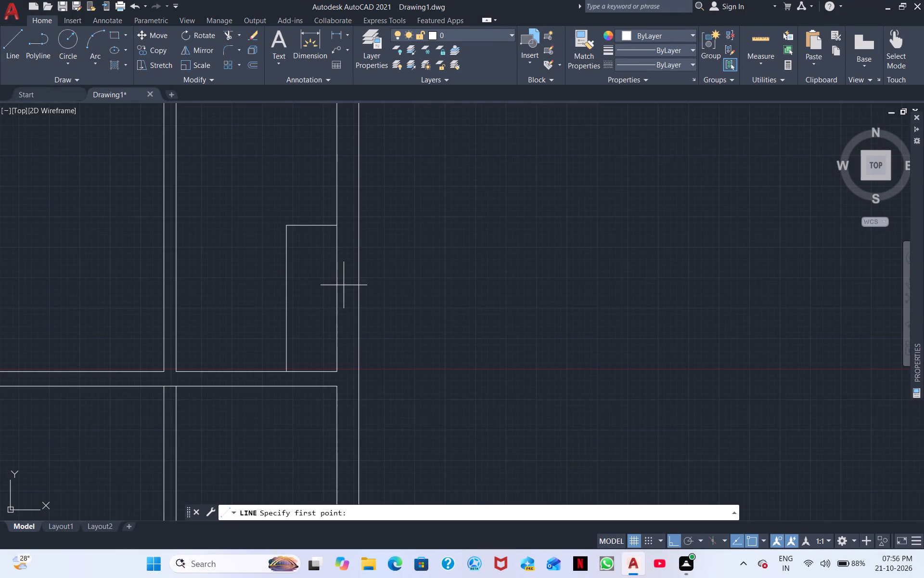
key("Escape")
Erase the 5' vertical line, keeping the short horizontal line at the east wall.
left_click(287, 269)
right_click(295, 268)
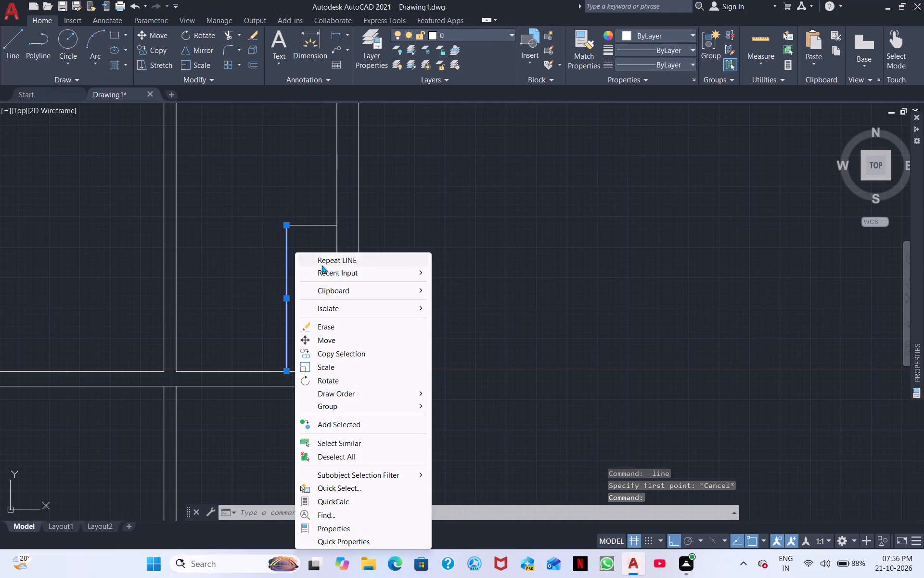
left_click(327, 325)
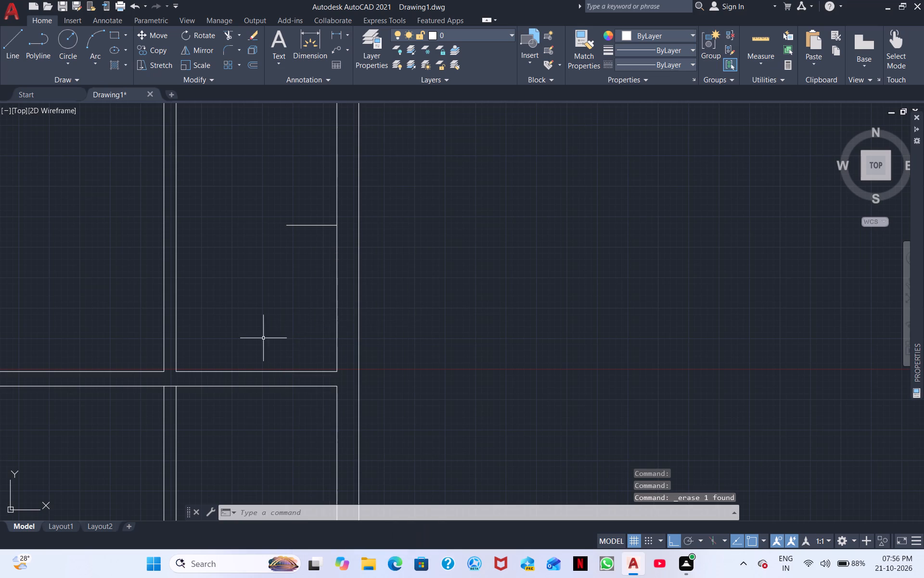
Draw a 5' line north from the horizontal partition farther west, continuing east to meet the short horizontal line's free end.
left_click(3, 46)
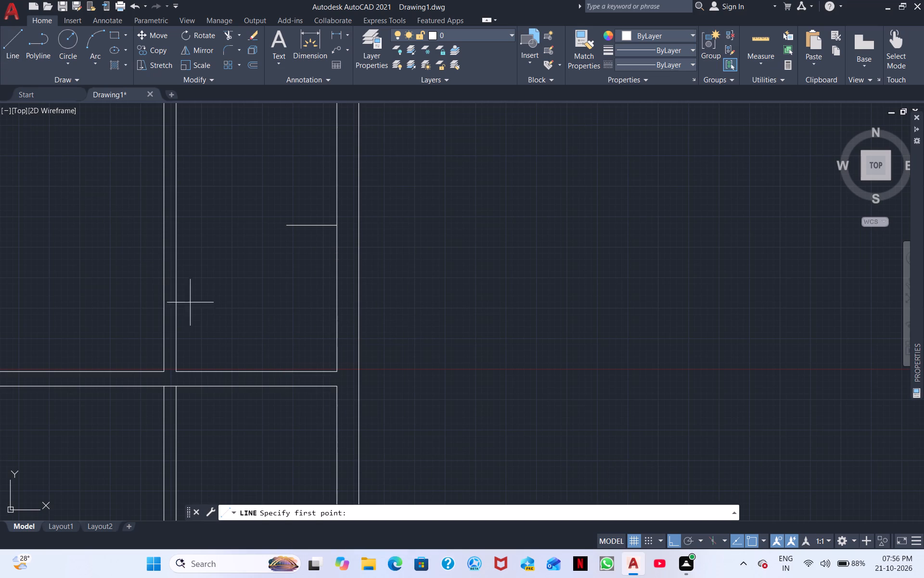
left_click_drag(243, 373, 244, 361)
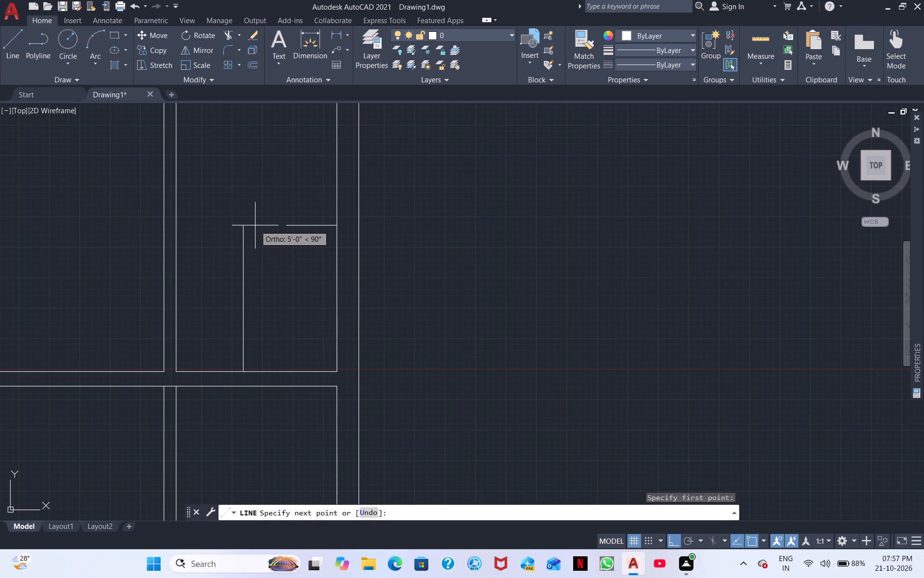
type("5'")
key("Return")
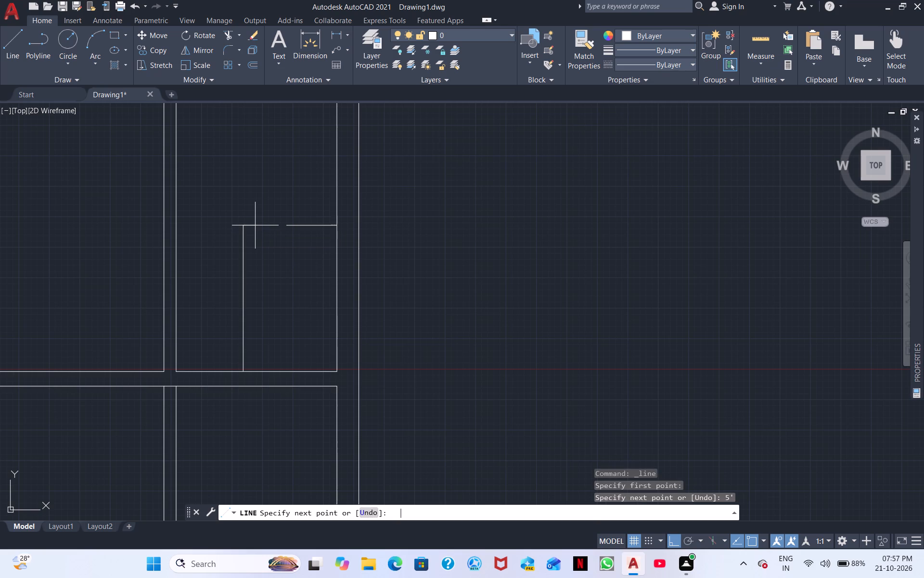
scroll(266, 220, "up", 4)
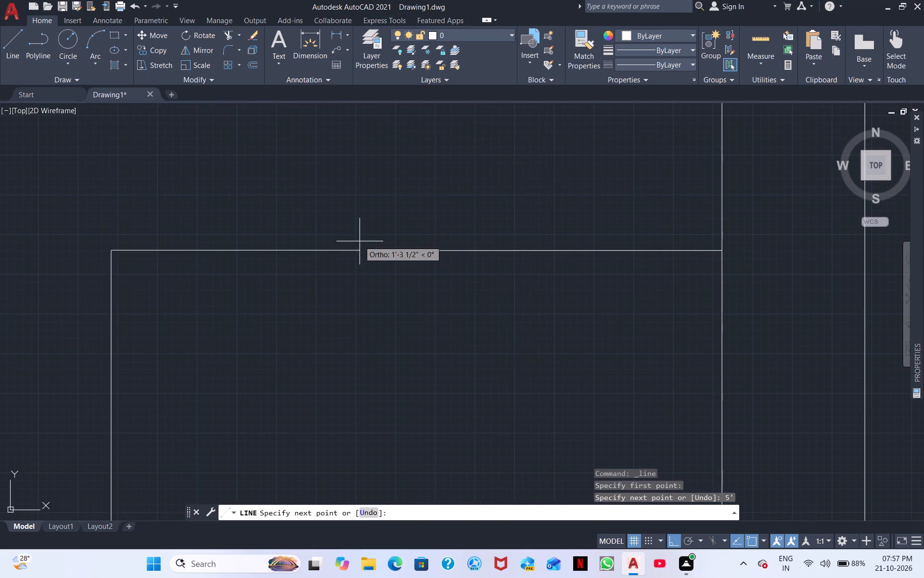
left_click(390, 247)
key("Escape")
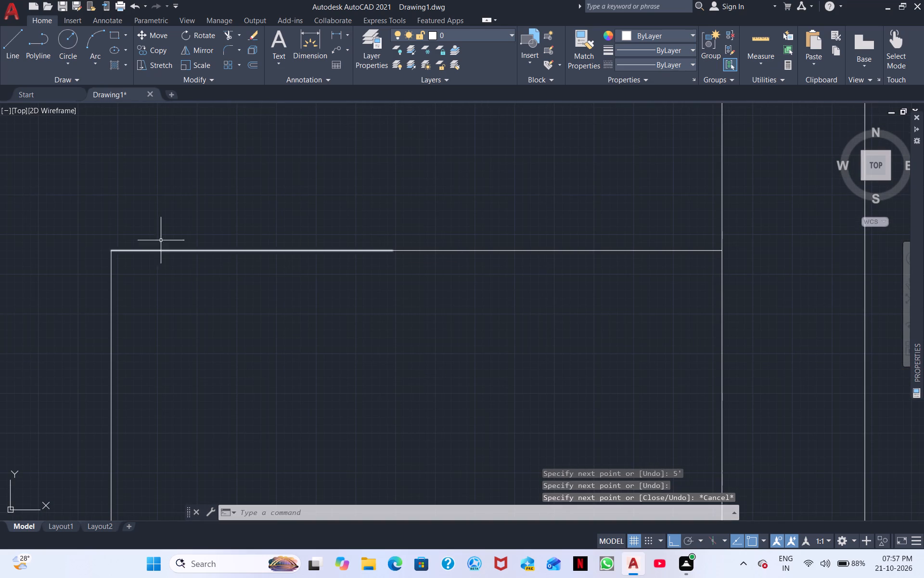
Draw a 4" line north from the new corner, continuing horizontally east to the east wall's inner face.
left_click(14, 54)
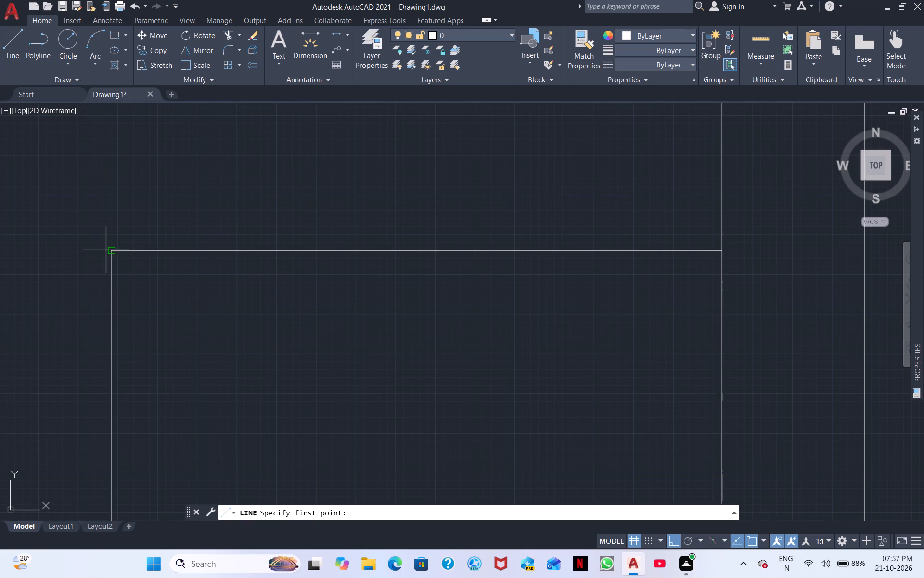
left_click(106, 250)
type("4\"")
key("Return")
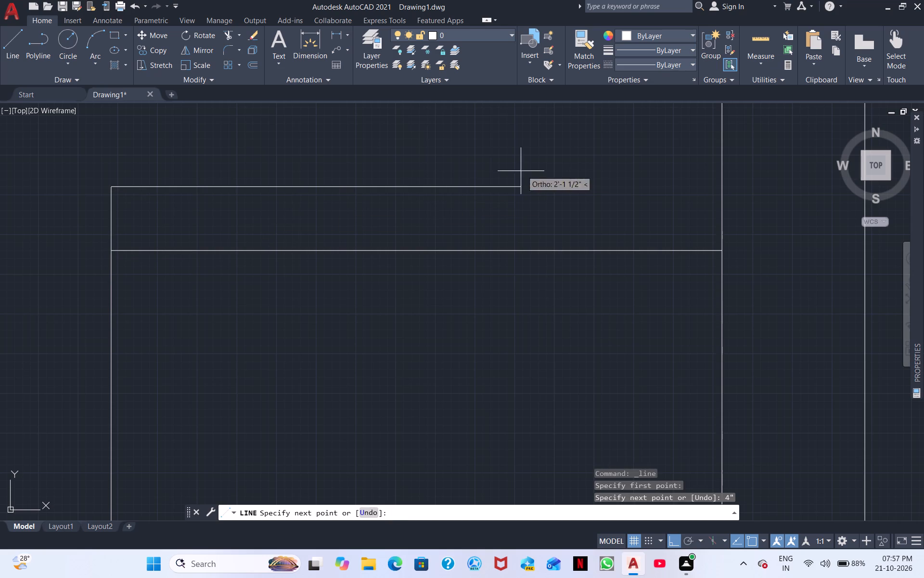
left_click(721, 188)
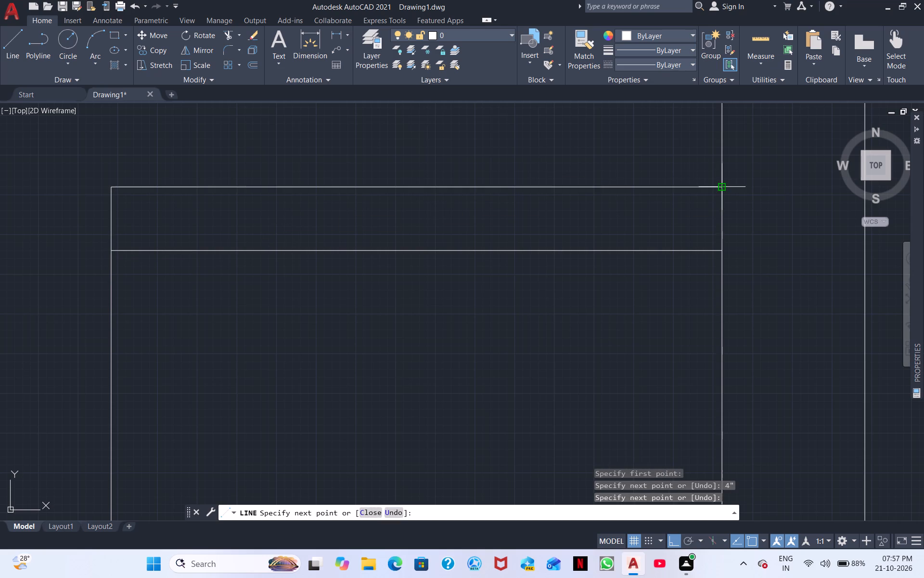
key("Escape")
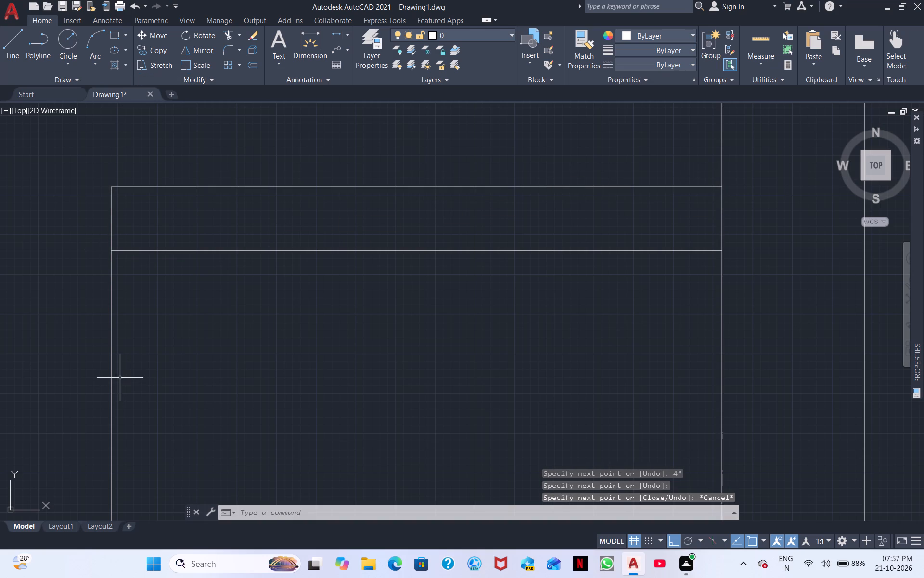
Erase the 5' vertical line below the new 4" thick stub wall.
left_click(120, 378)
left_click_drag(143, 387, 82, 334)
left_click_drag(73, 331, 68, 329)
left_click(195, 419)
left_click_drag(185, 421, 143, 415)
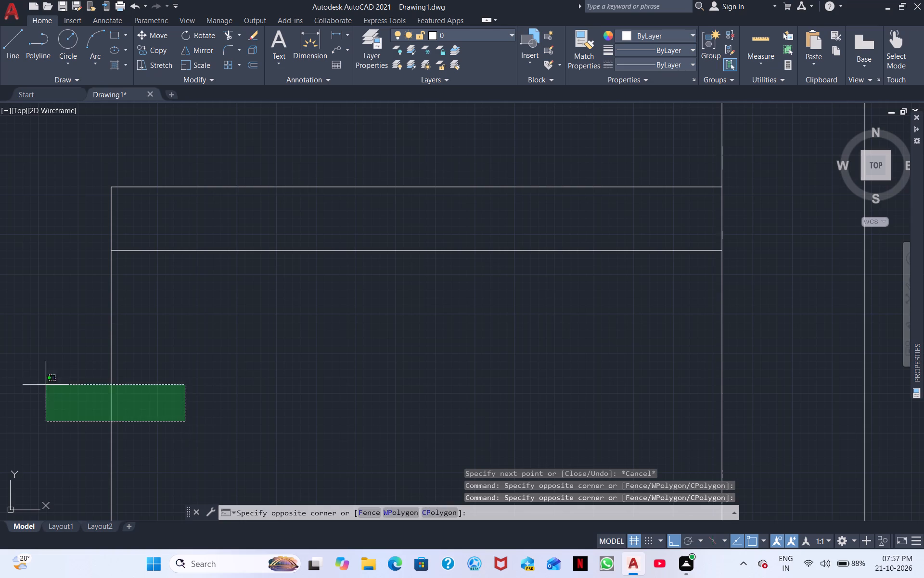
left_click(29, 373)
right_click(89, 370)
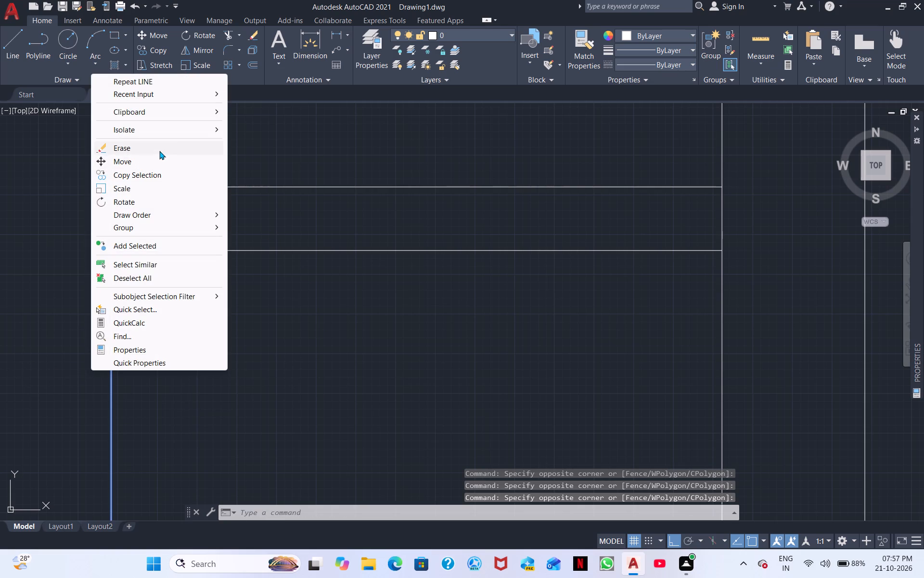
left_click(159, 150)
Draw a short horizontal line across the vertical partition west of the stub wall, a little north of the horizontal partition.
scroll(213, 426, "down", 2)
middle_click_drag(276, 440, 280, 338)
middle_click_drag(264, 402, 356, 304)
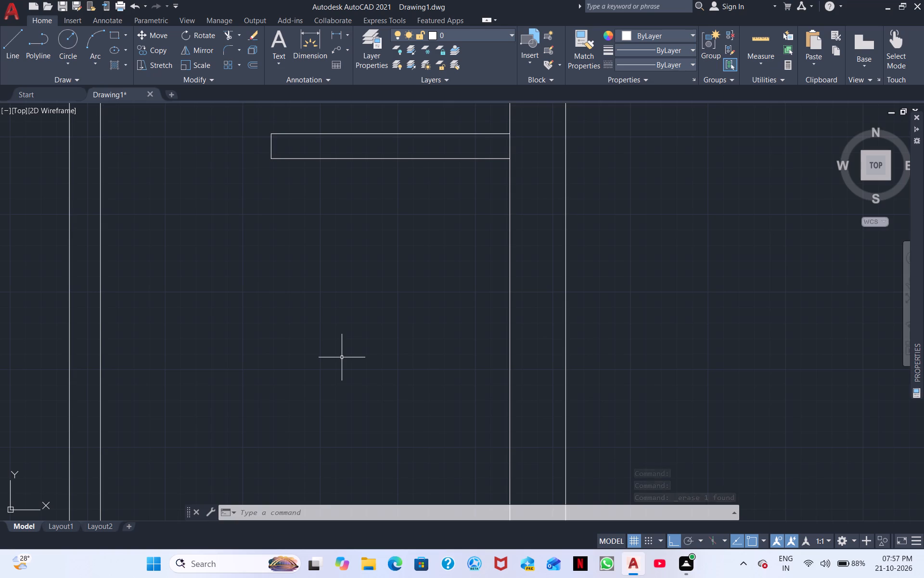
middle_click_drag(165, 370, 295, 238)
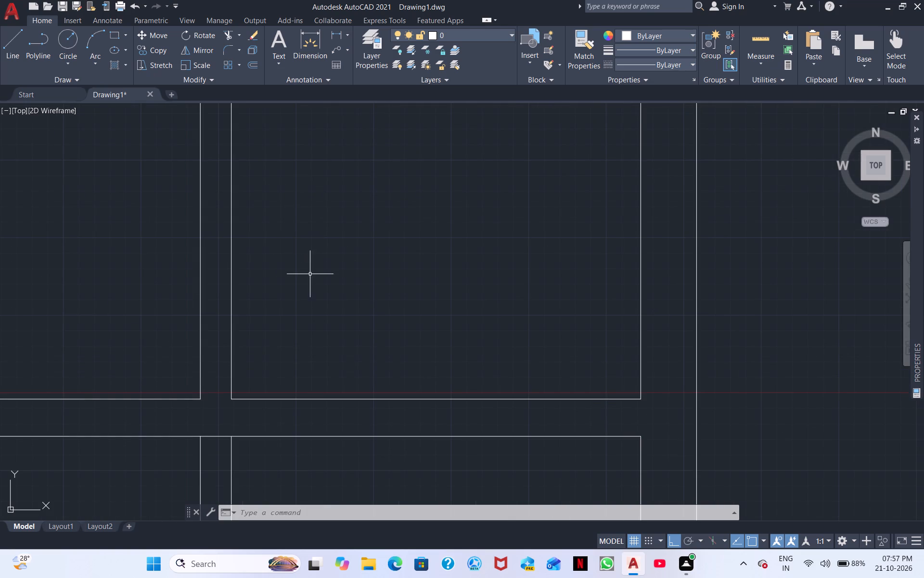
left_click(12, 43)
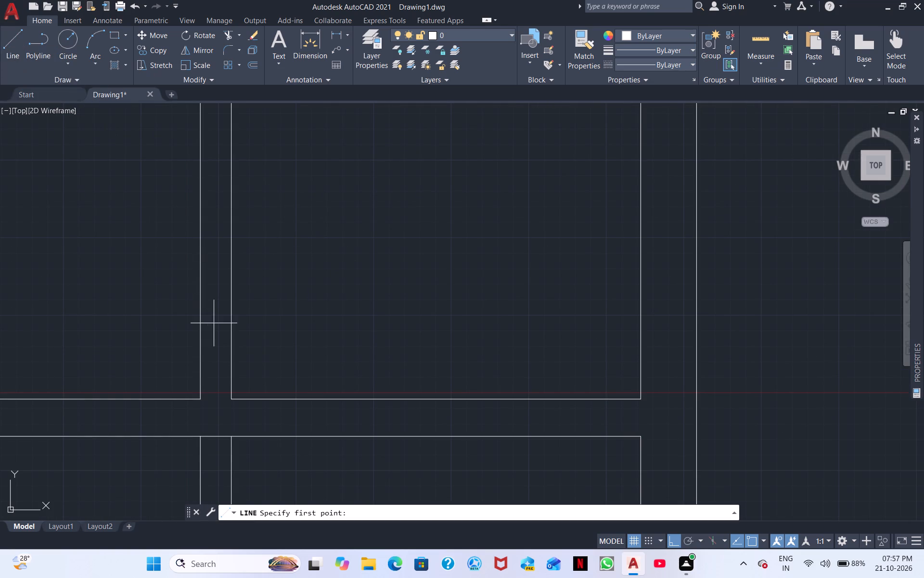
scroll(208, 315, "down", 2)
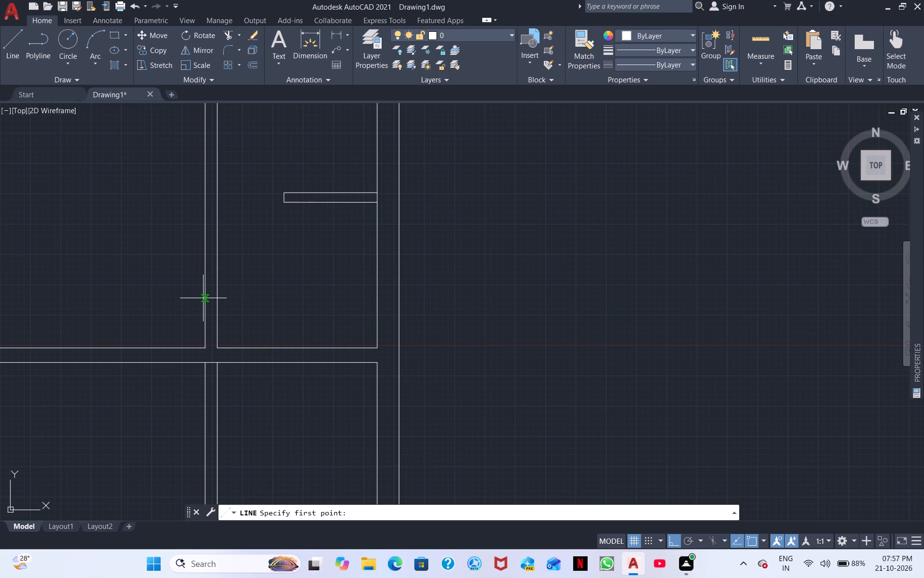
left_click(203, 298)
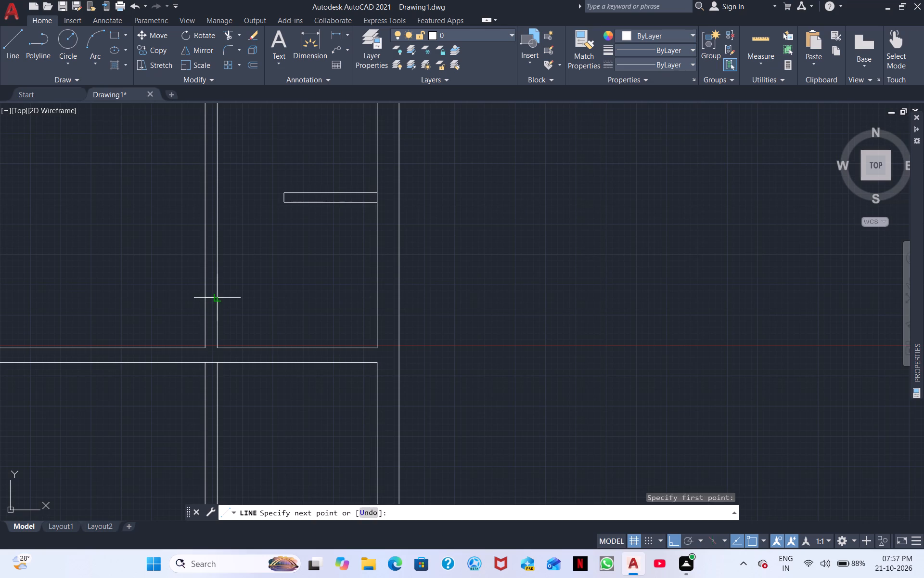
left_click(217, 300)
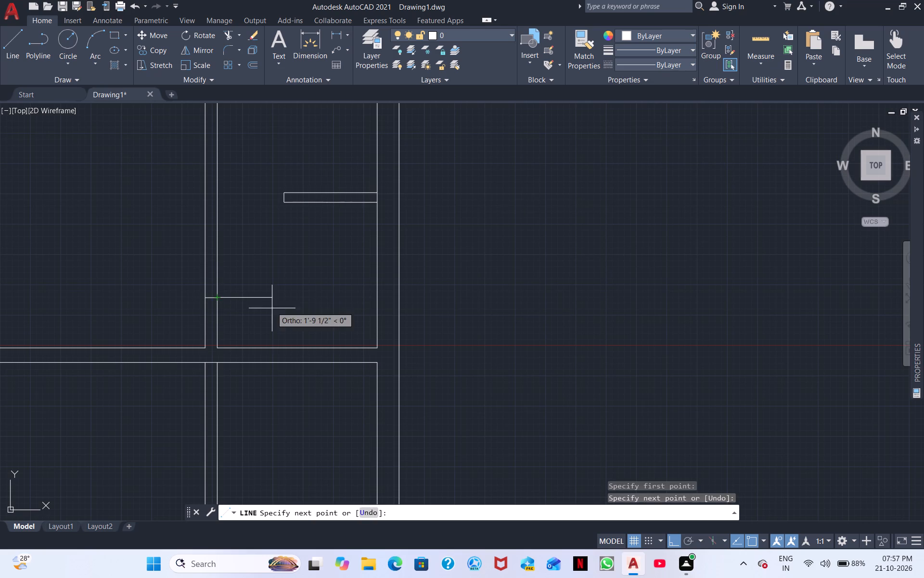
key("Escape")
Draw a second short horizontal line across the same vertical partition, slightly south of the stub wall's level.
right_click(276, 274)
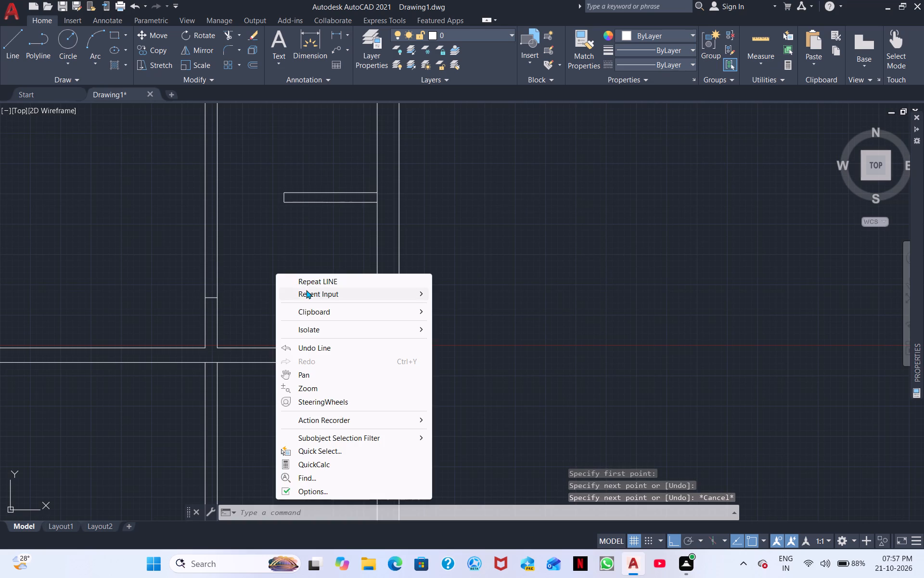
left_click(309, 287)
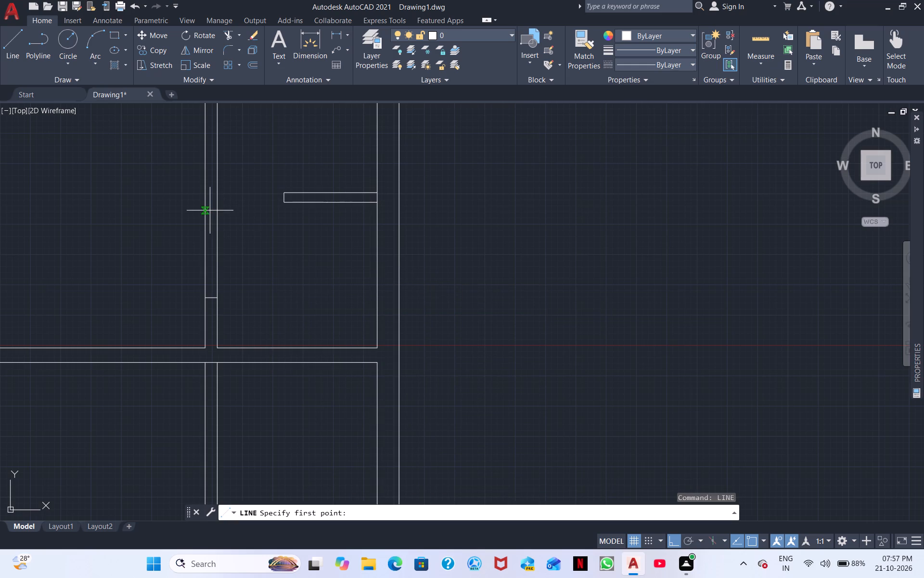
scroll(207, 212, "up", 3)
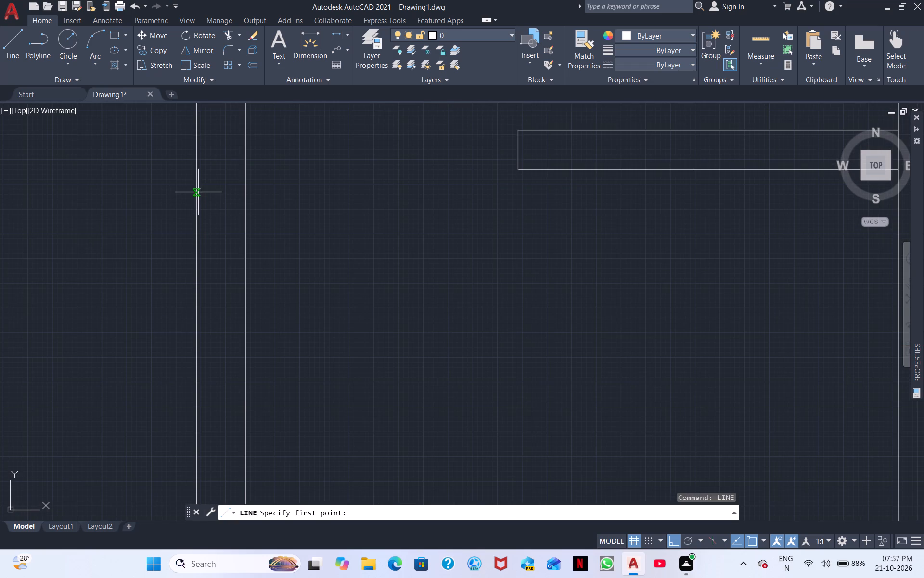
left_click(196, 197)
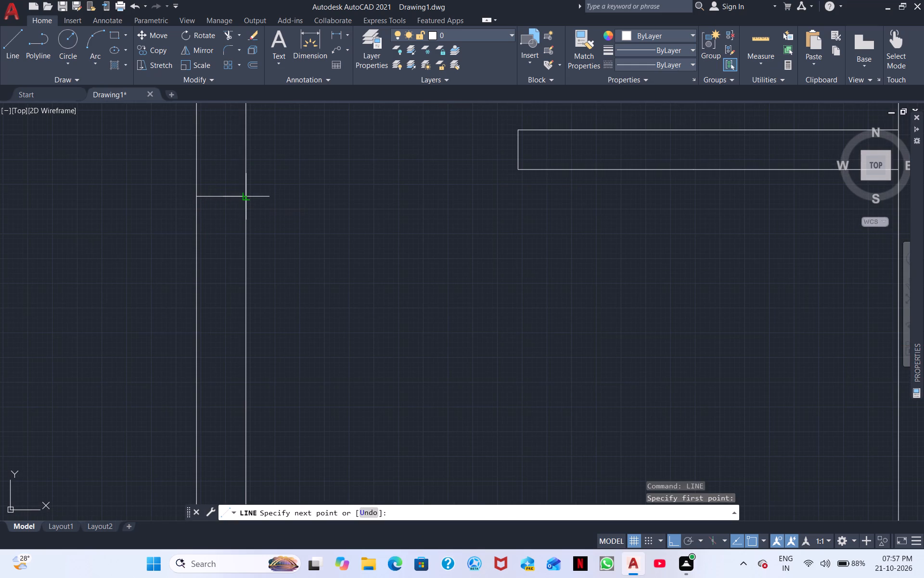
left_click(243, 197)
key("Escape")
Trim both faces of the vertical partition between the two short horizontal lines to cut an opening.
scroll(389, 215, "down", 2)
middle_click_drag(380, 264, 385, 247)
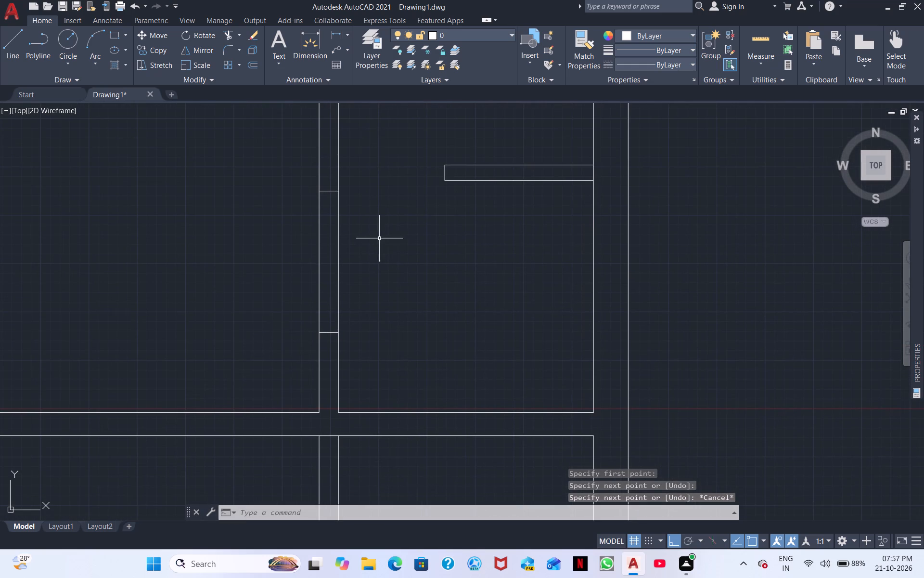
left_click(226, 39)
left_click_drag(294, 273, 385, 268)
middle_click_drag(396, 269, 396, 274)
scroll(396, 274, "down", 1)
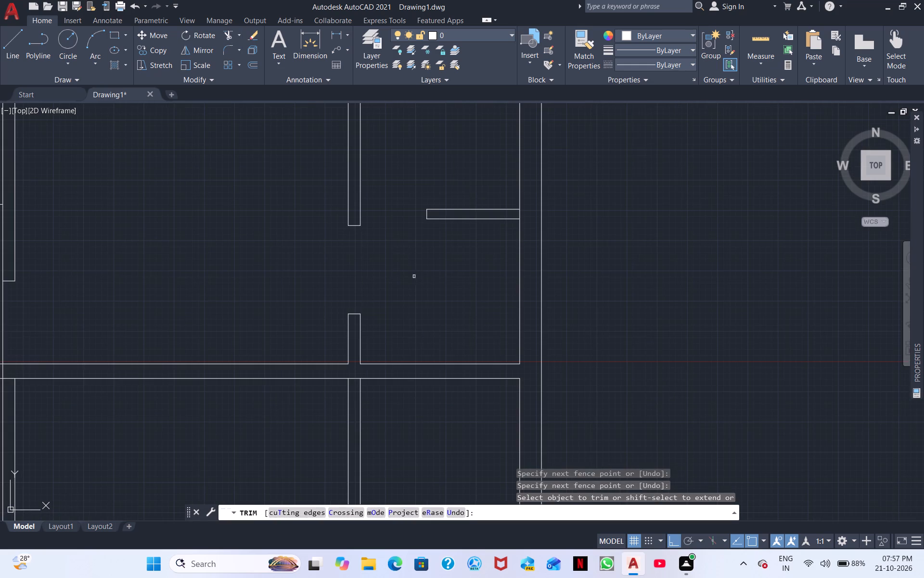
middle_click_drag(423, 281, 388, 261)
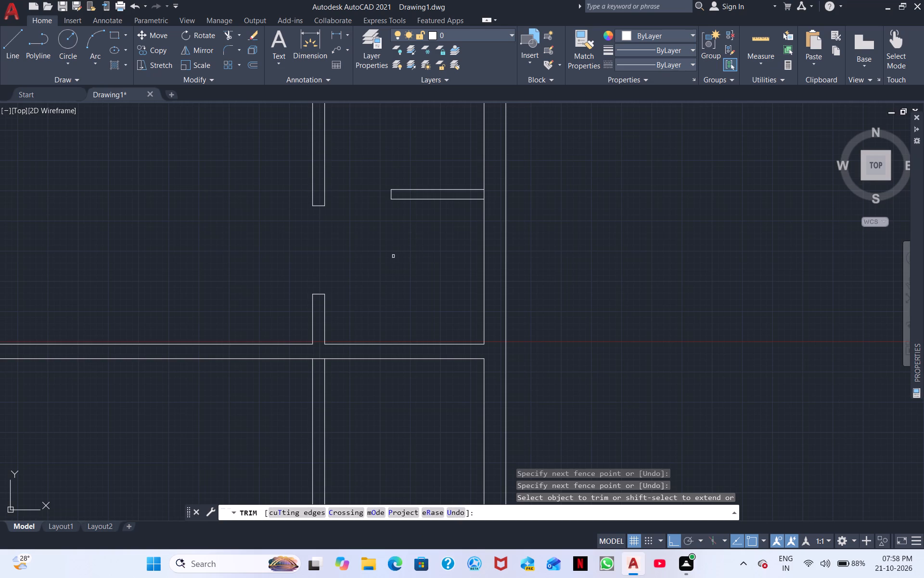
key("Escape")
Draw a vertical line from the stub wall's south face, near its west end, down to the horizontal partition's north face.
left_click(8, 33)
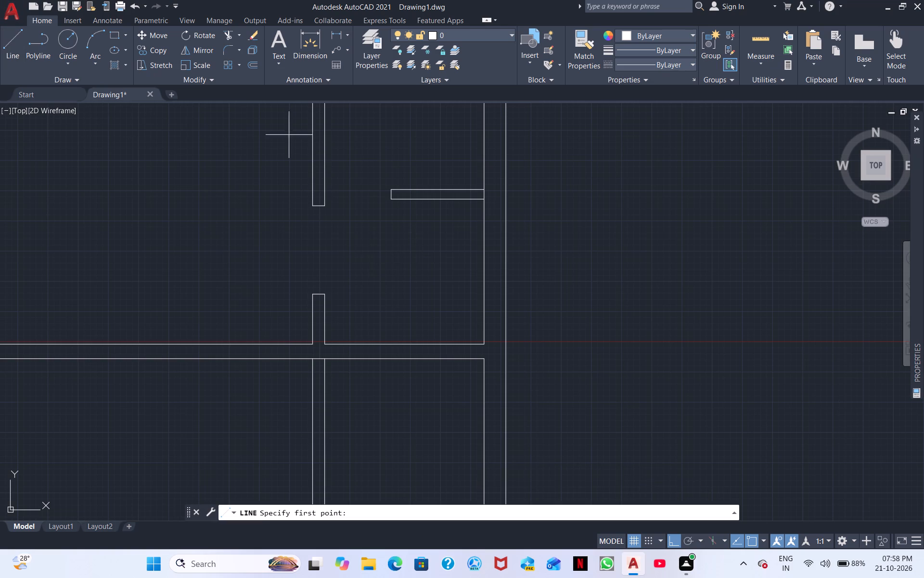
scroll(409, 236, "up", 3)
middle_click_drag(394, 306, 393, 368)
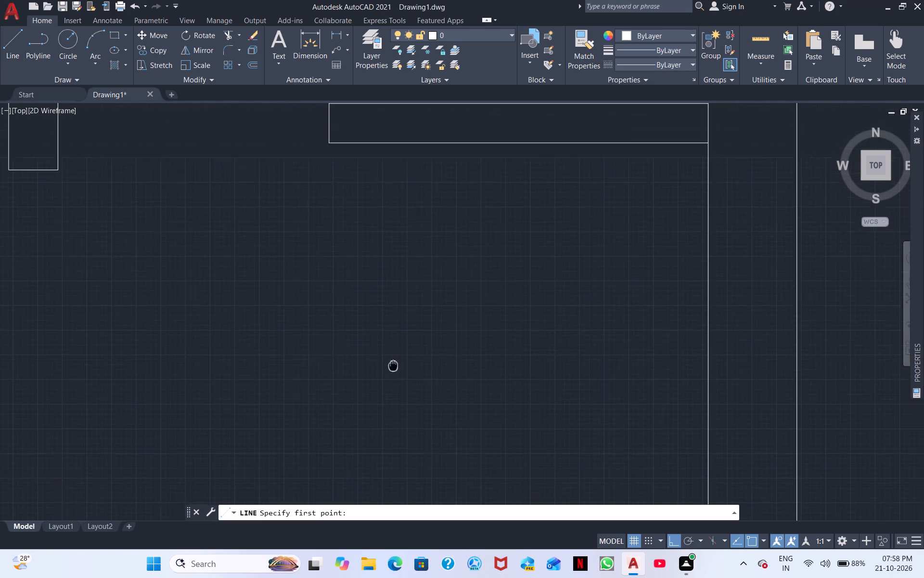
middle_click_drag(393, 368, 391, 388)
scroll(391, 389, "down", 1)
left_click(389, 250)
middle_click_drag(384, 388, 398, 294)
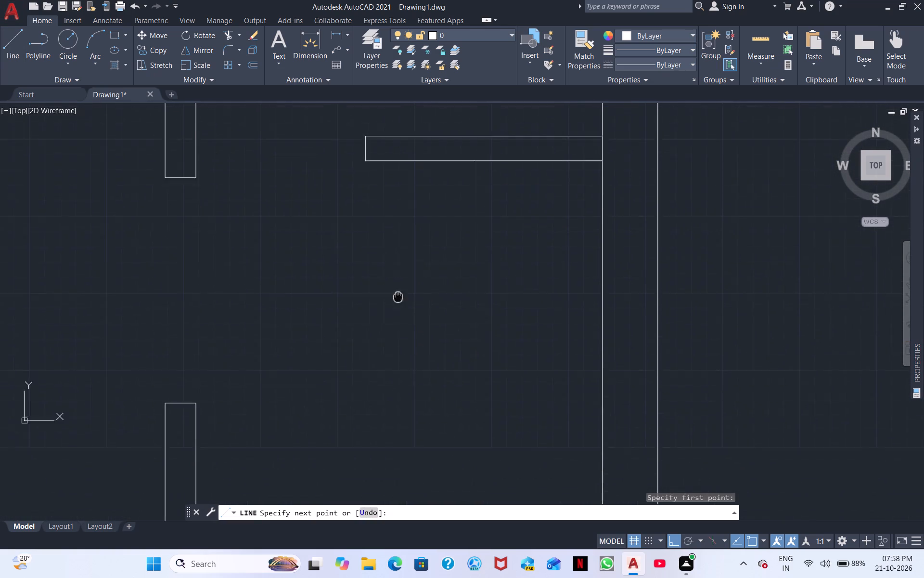
middle_click_drag(398, 294, 398, 257)
middle_click_drag(385, 485, 386, 414)
scroll(385, 485, "down", 1)
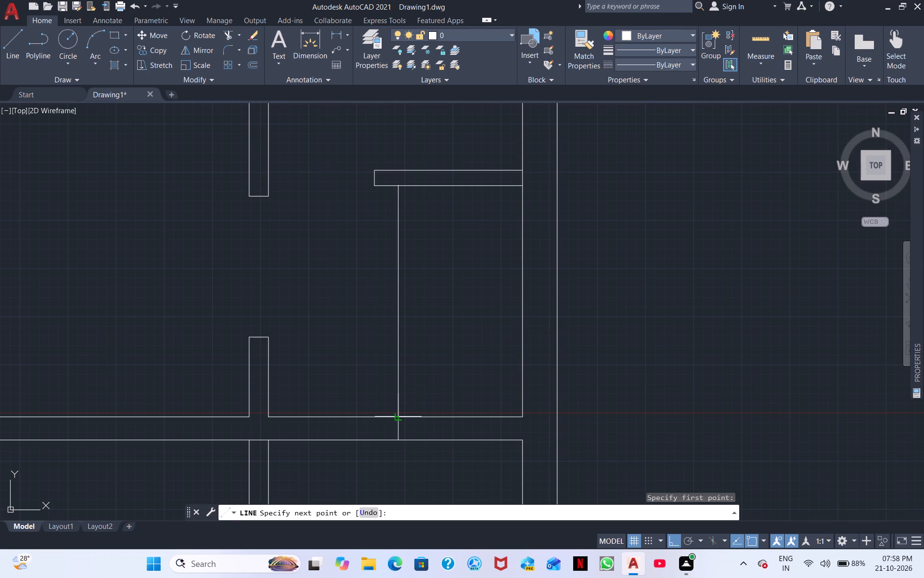
left_click(398, 417)
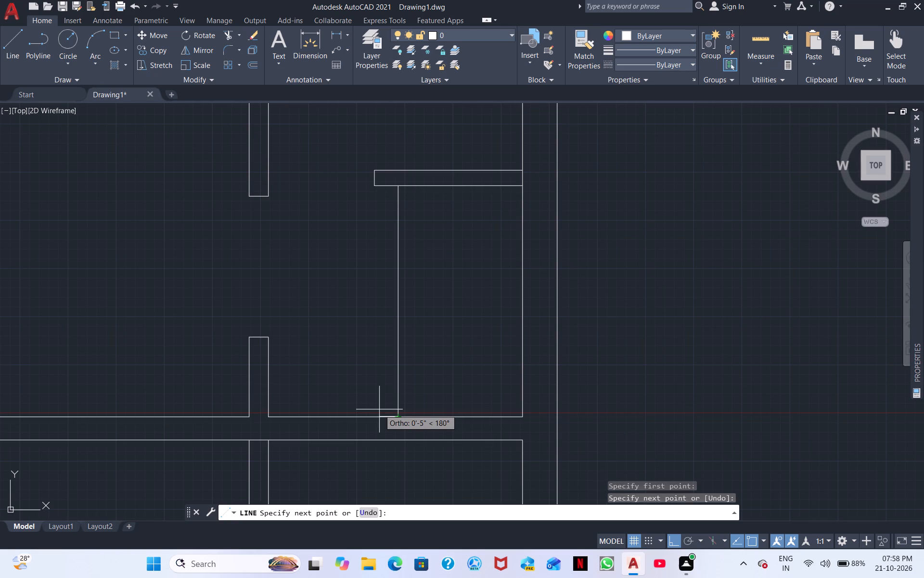
key("space")
Draw a second vertical line just west of the first, from the stub wall's south face to the horizontal partition.
key("space")
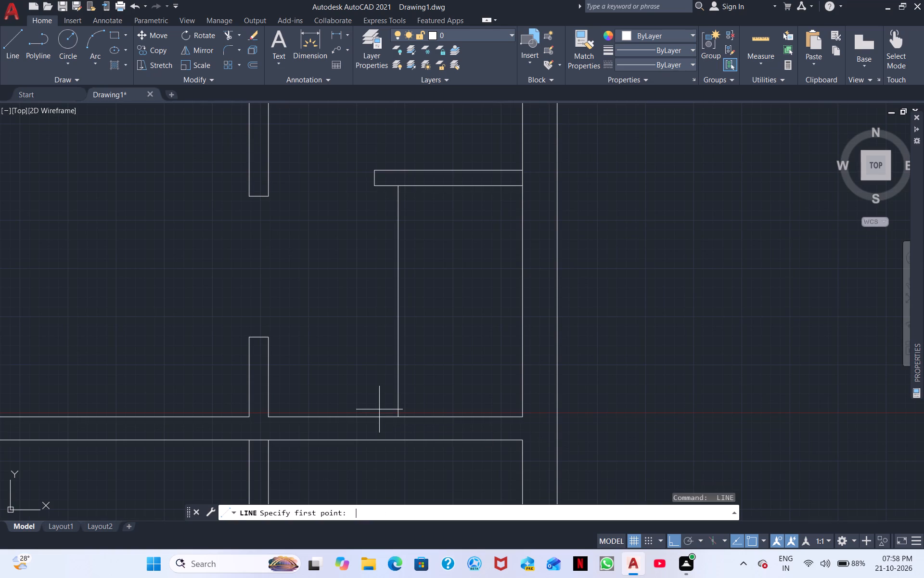
scroll(379, 404, "up", 1)
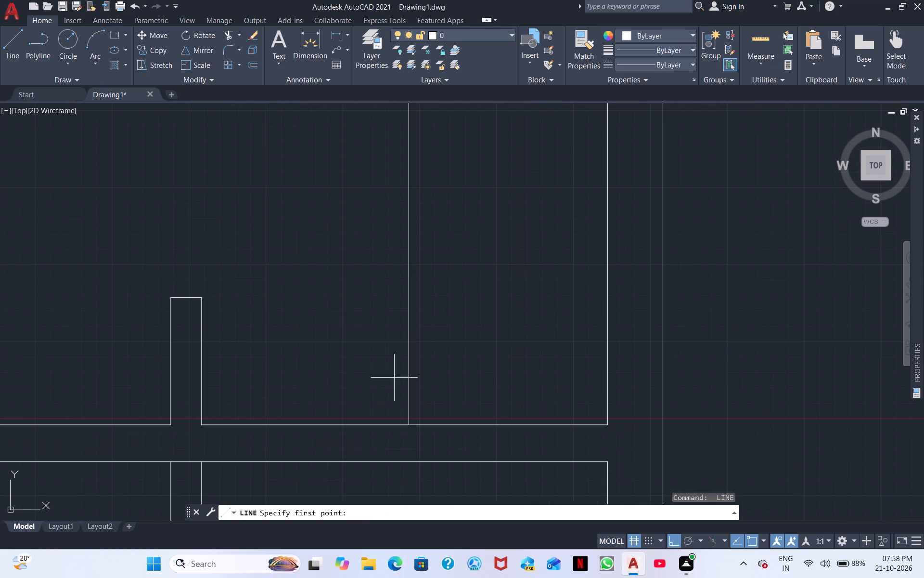
middle_click_drag(414, 373, 387, 577)
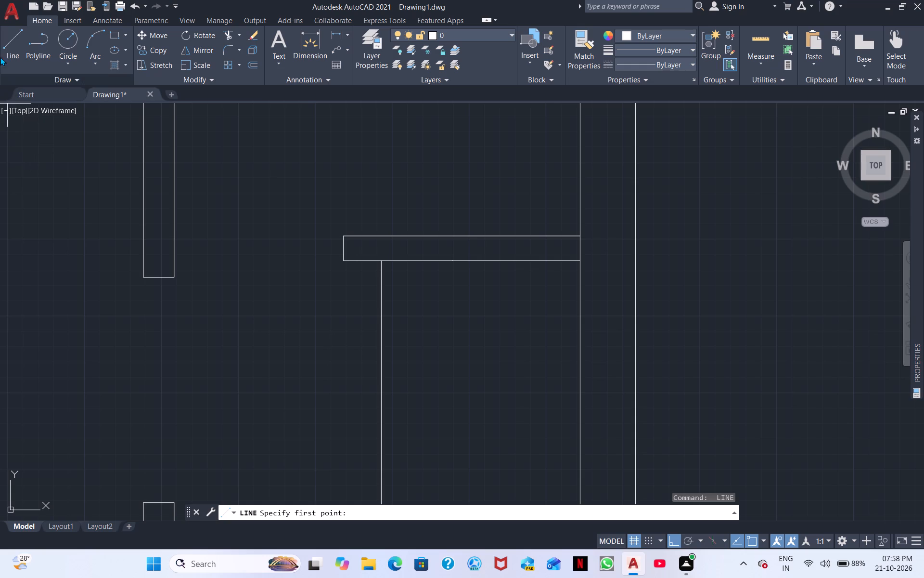
left_click(19, 48)
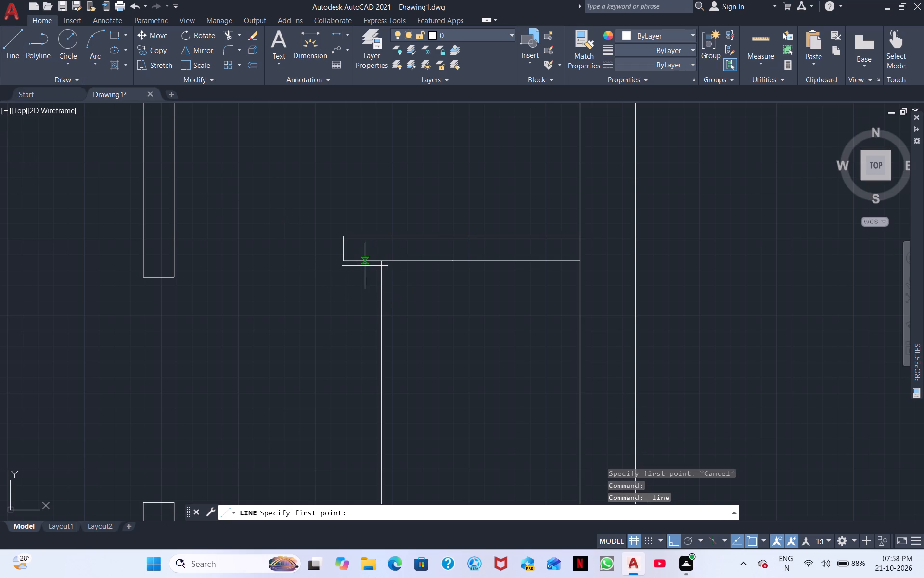
left_click(372, 262)
scroll(370, 427, "down", 1)
middle_click_drag(369, 427, 344, 305)
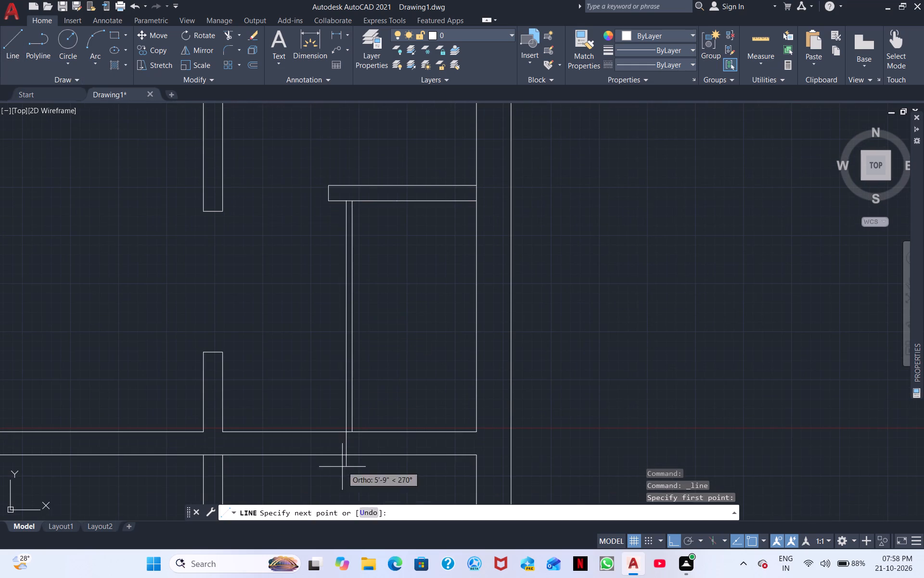
left_click(344, 431)
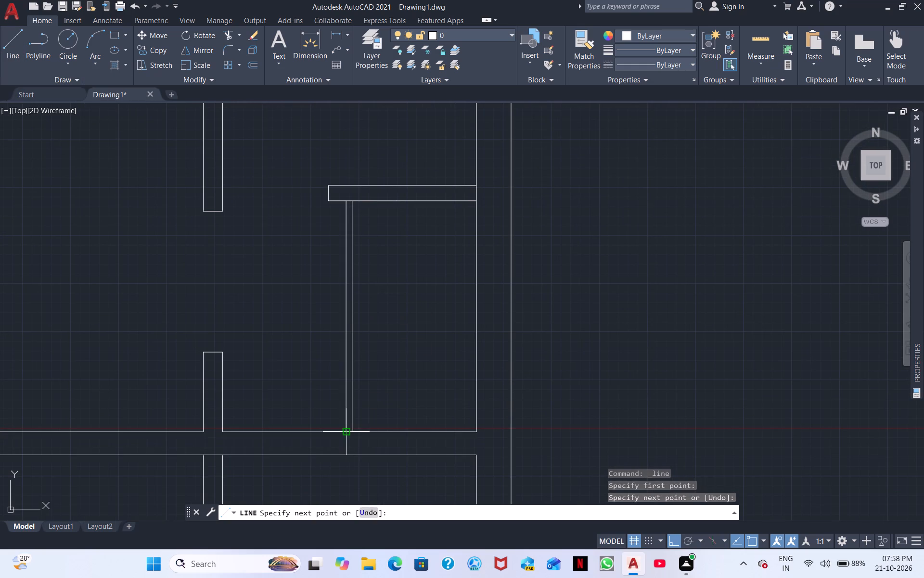
key("Escape")
Check the thickness of the horizontal partition west of the dashed opening with a linear dimension, without placing it.
scroll(354, 420, "down", 2)
middle_click_drag(423, 350, 434, 398)
middle_click_drag(416, 424, 420, 421)
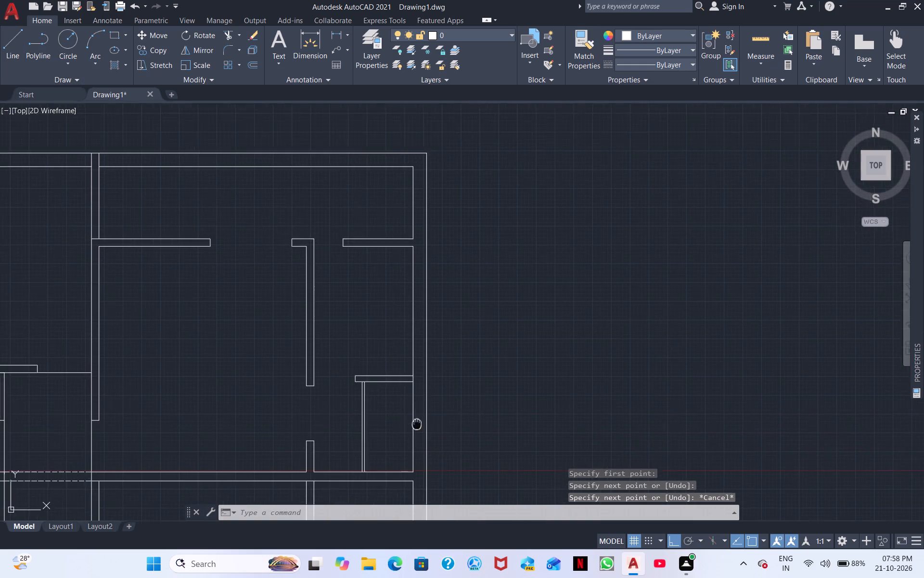
middle_click_drag(420, 421, 538, 343)
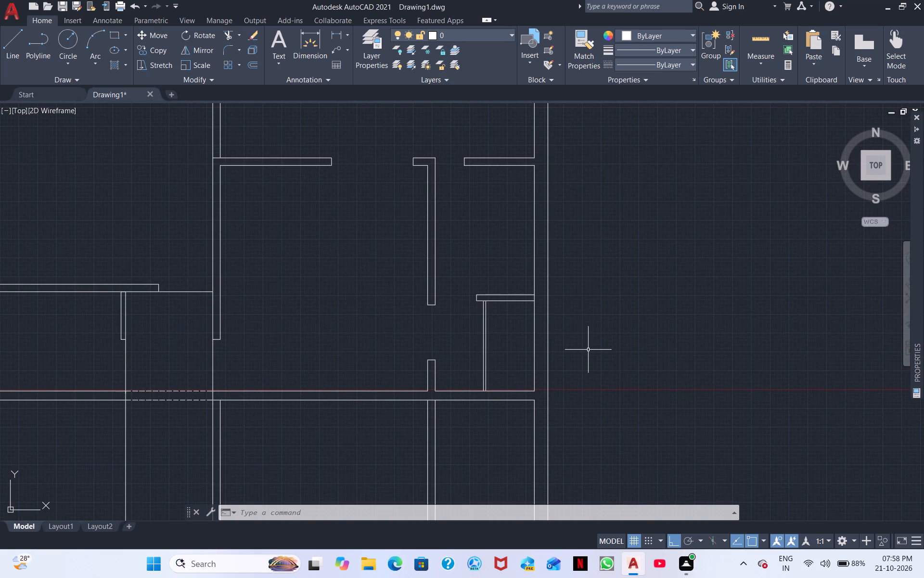
middle_click_drag(161, 367, 222, 133)
scroll(149, 348, "down", 1)
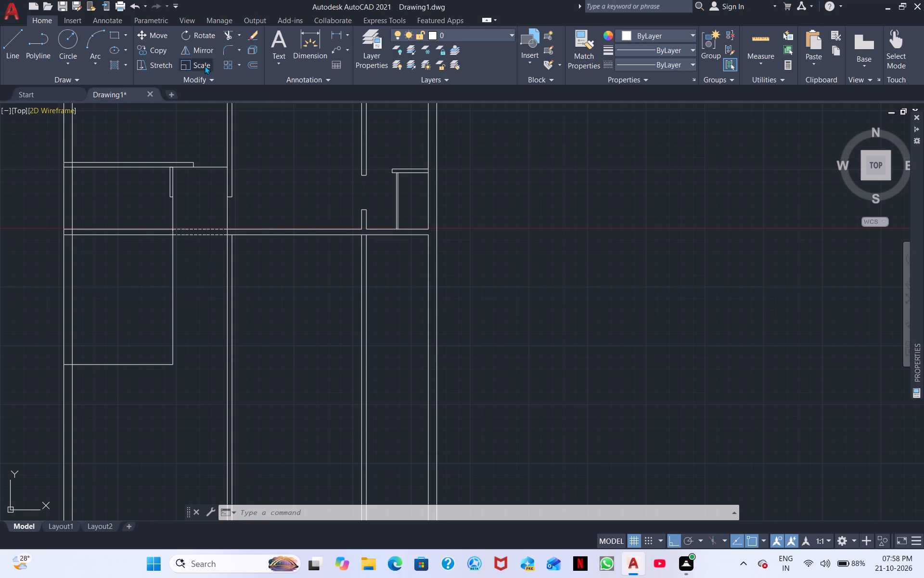
left_click(227, 33)
scroll(99, 245, "up", 3)
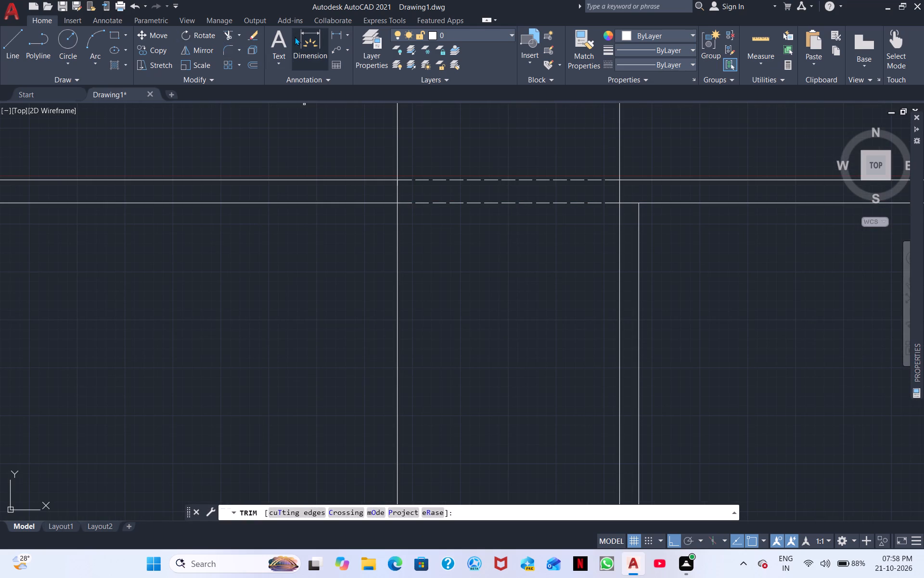
left_click(335, 35)
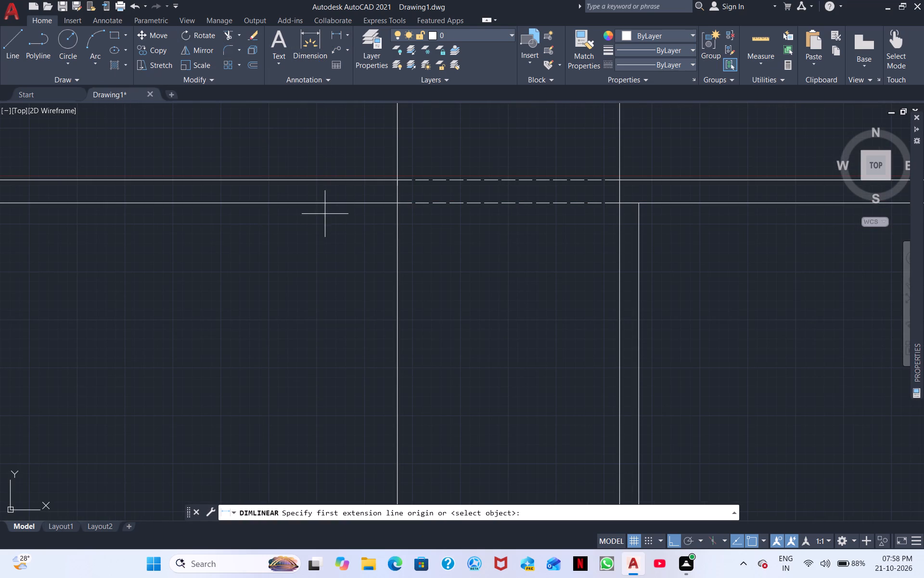
left_click(330, 203)
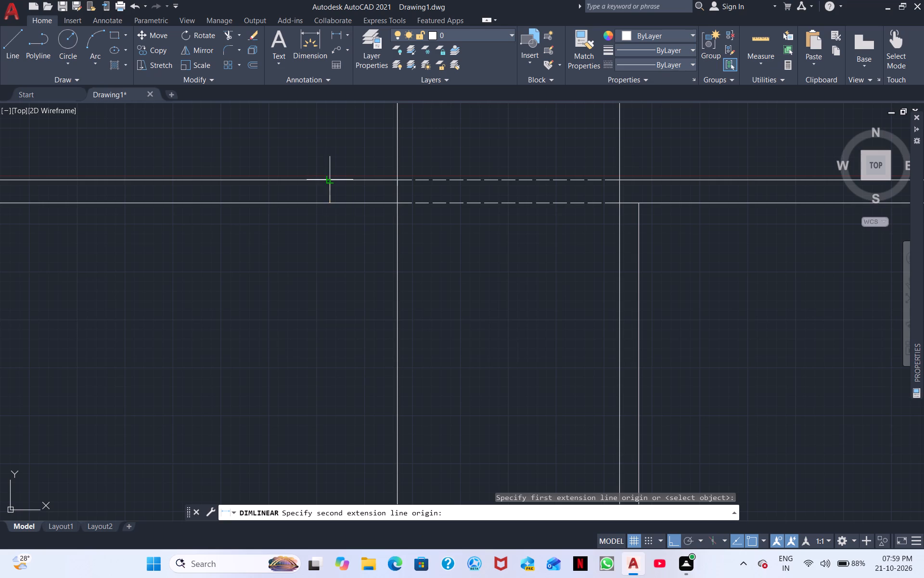
left_click(332, 178)
key("Escape")
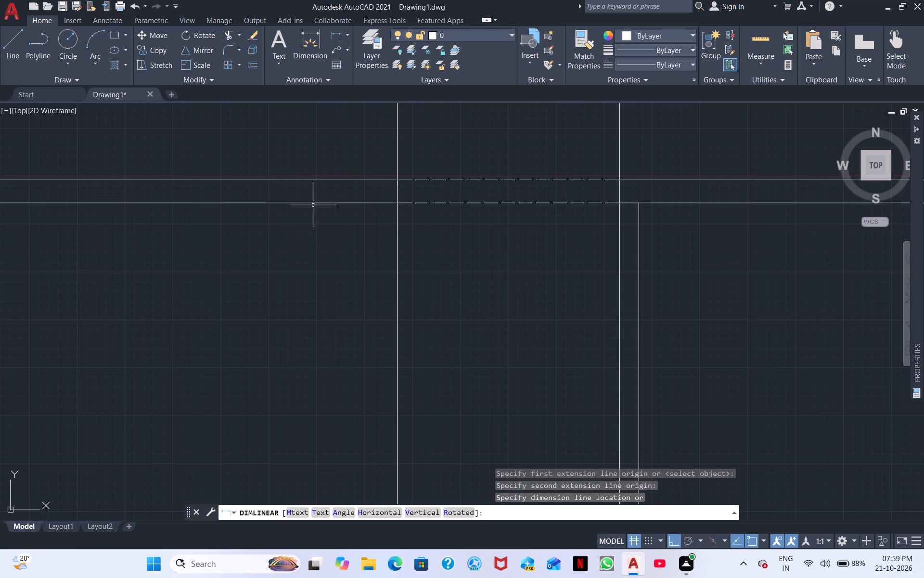
Offset the east vertical line of the enclosure south of the horizontal partition 6" to the west.
scroll(442, 360, "down", 3)
middle_click_drag(442, 367, 373, 269)
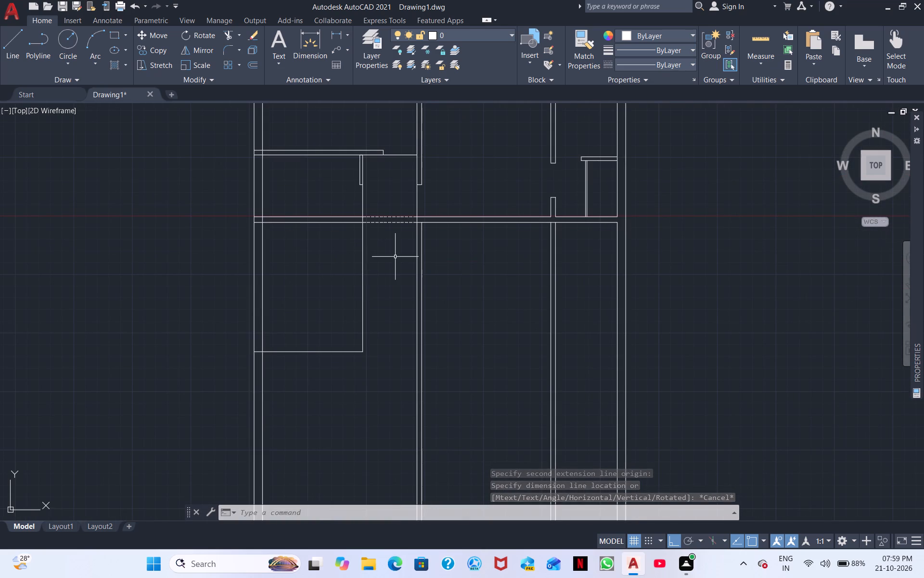
type("o")
key("space")
key("space")
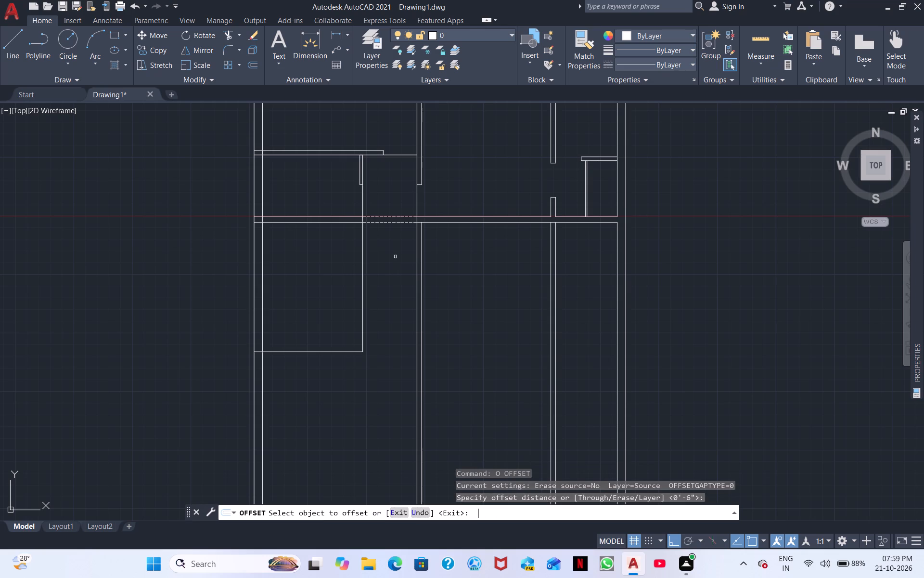
left_click(362, 316)
left_click(355, 316)
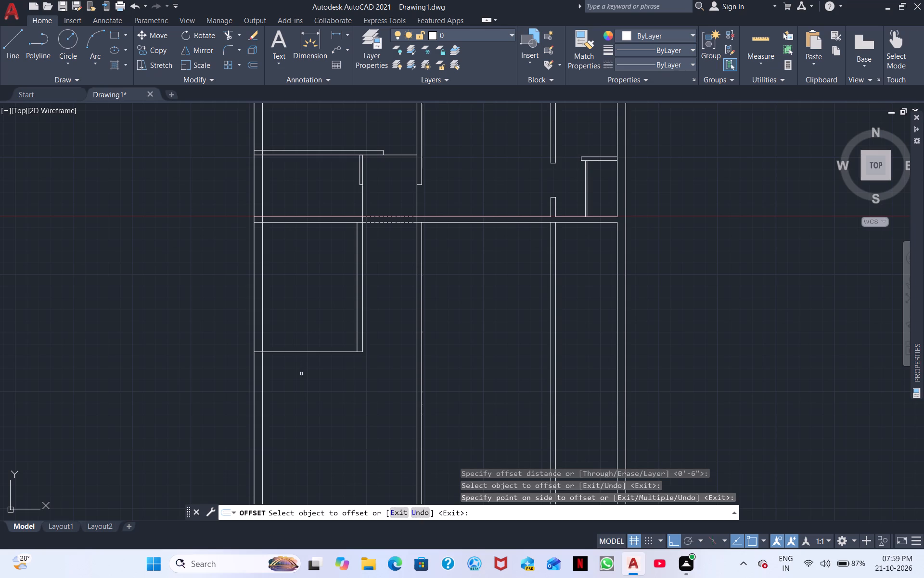
Offset the southwest enclosure's south line 6" to the north, including its short piece across the west exterior wall.
left_click(305, 350)
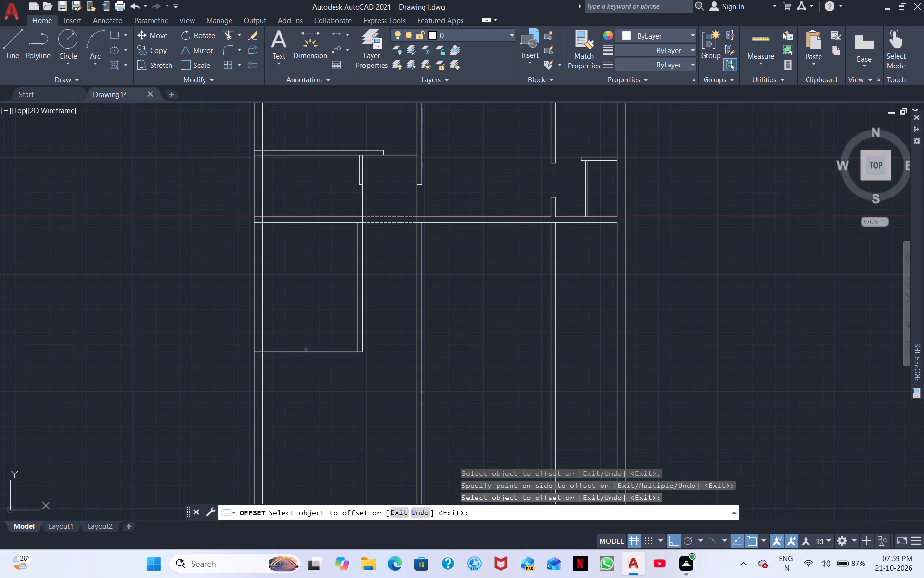
left_click(304, 353)
left_click(310, 343)
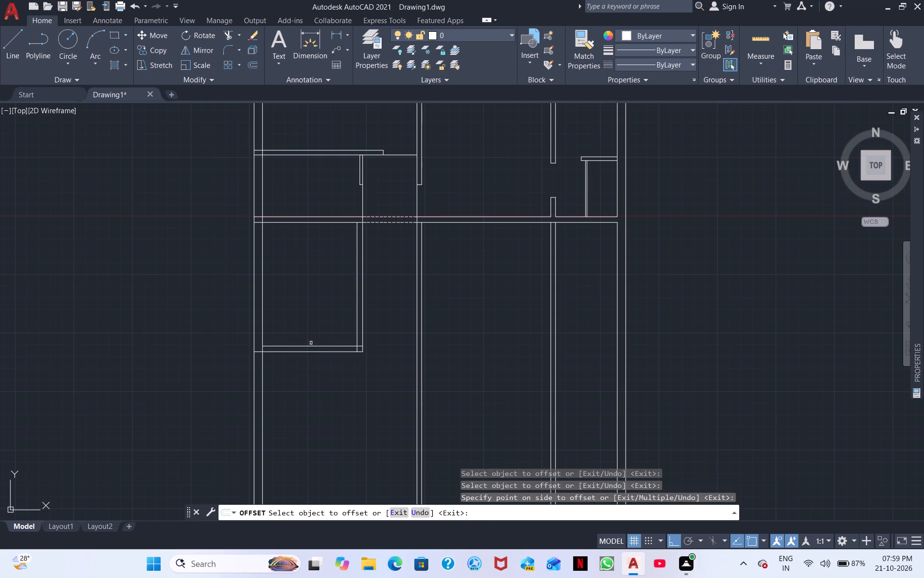
left_click(260, 352)
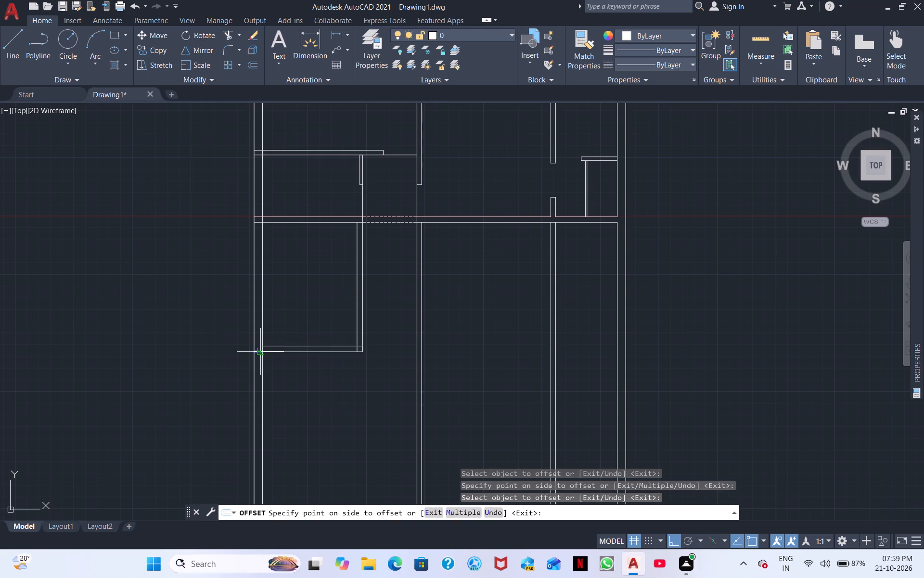
left_click(262, 344)
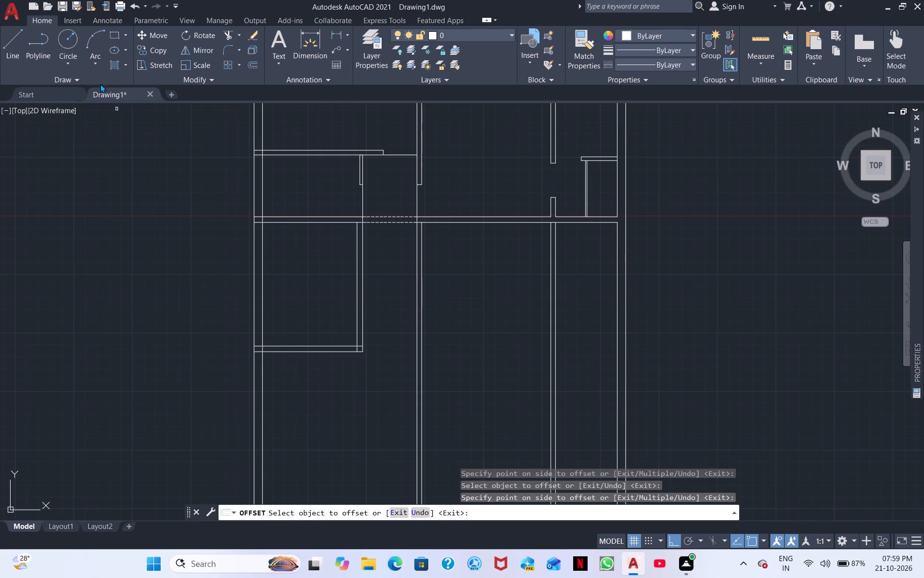
Draw a line 2' east from the west wall's inner face just below the enclosure's south wall, then north across that wall.
left_click(2, 43)
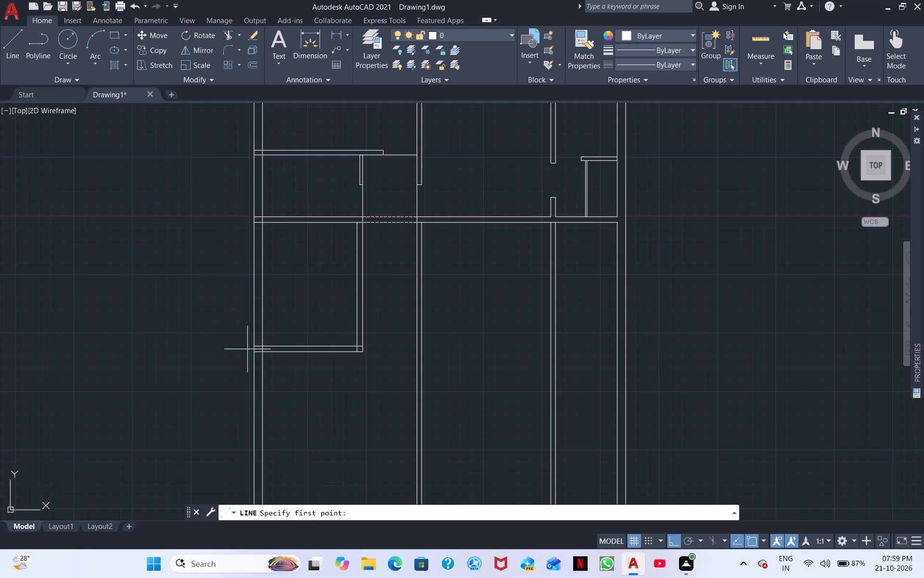
scroll(248, 350, "up", 2)
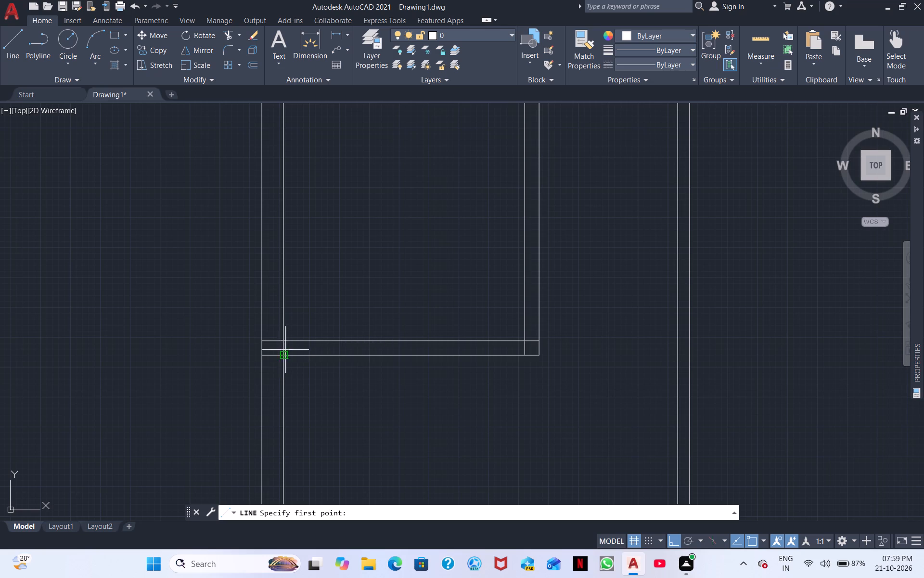
left_click(282, 362)
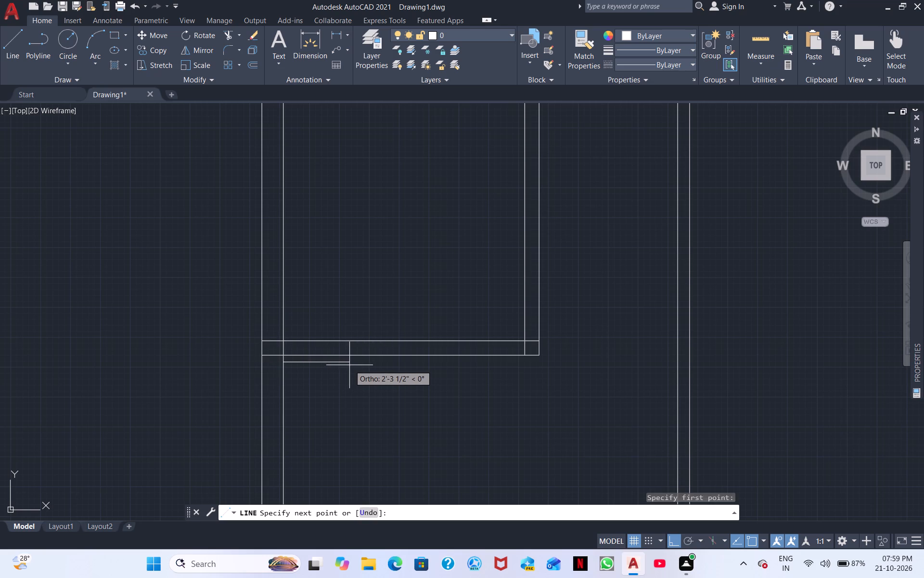
key("2")
key("period")
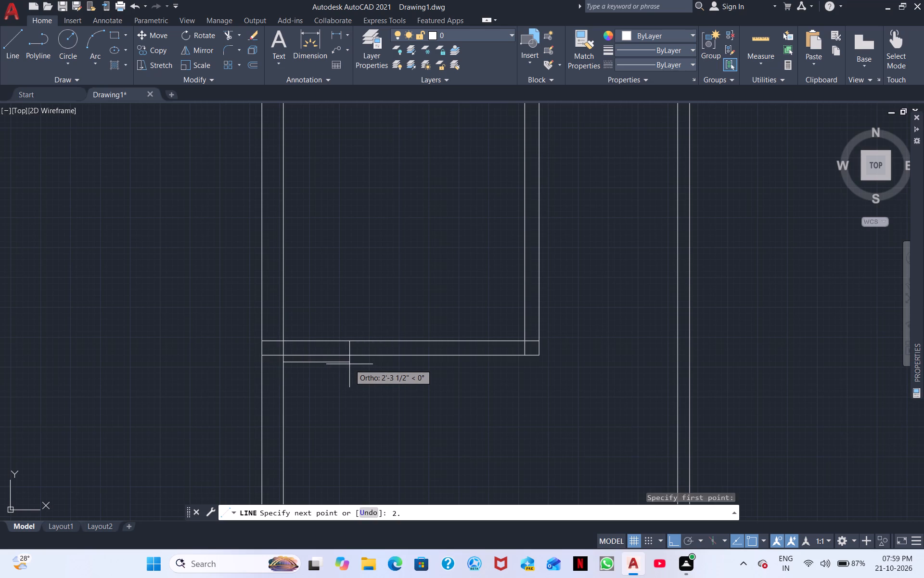
key("BackSpace")
key("apostrophe")
key("Return")
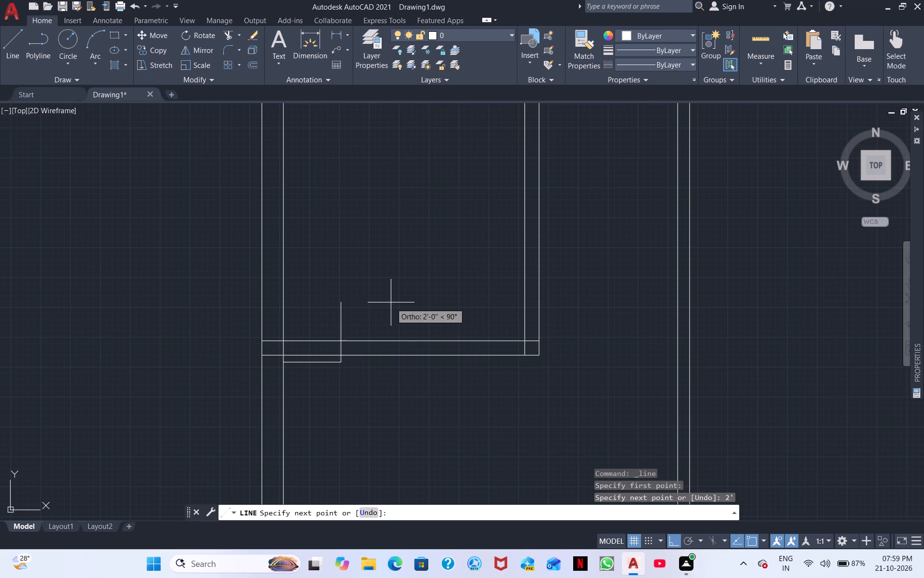
left_click(344, 357)
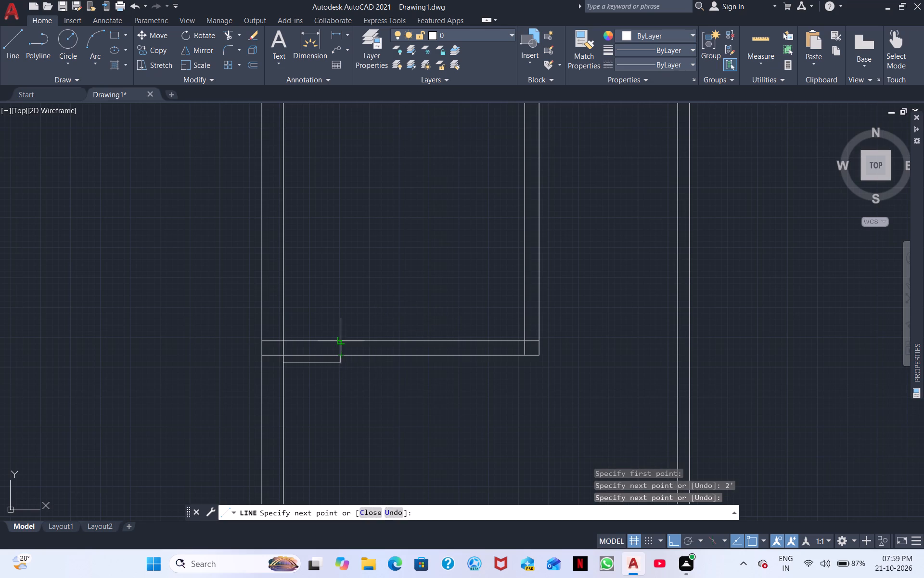
left_click(343, 342)
key("Escape")
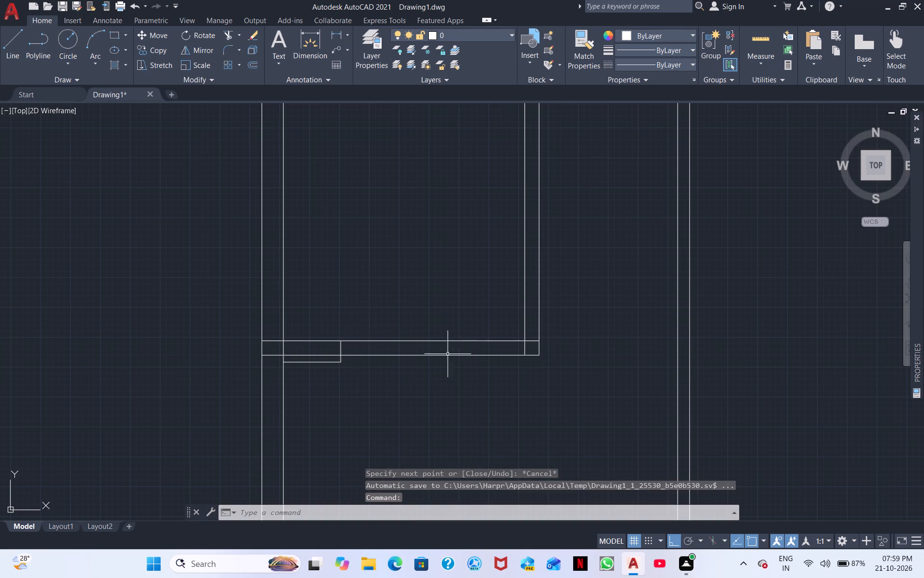
Draw an open-bottomed outline about 3'-5" wide across the enclosure's south wall, near its east corner, to mark an opening.
middle_click_drag(496, 382, 368, 387)
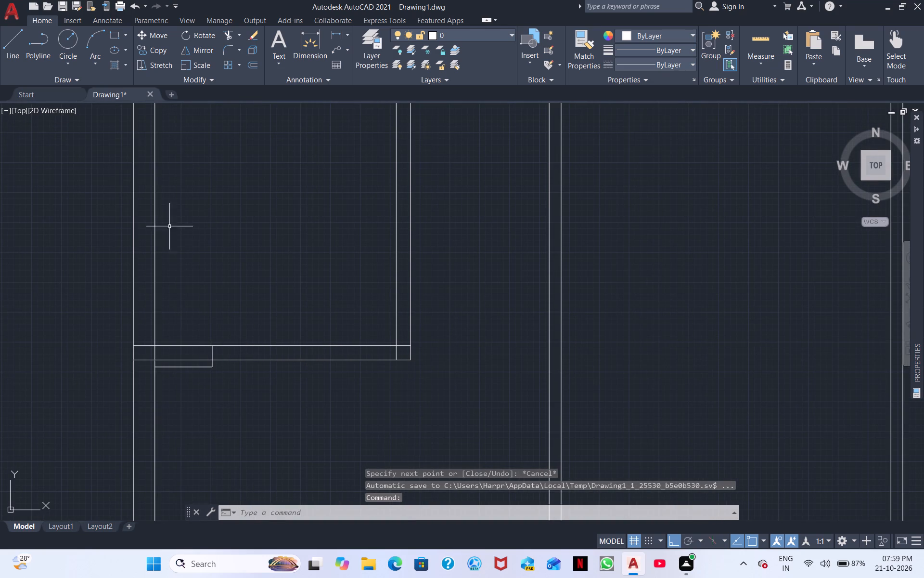
left_click(0, 43)
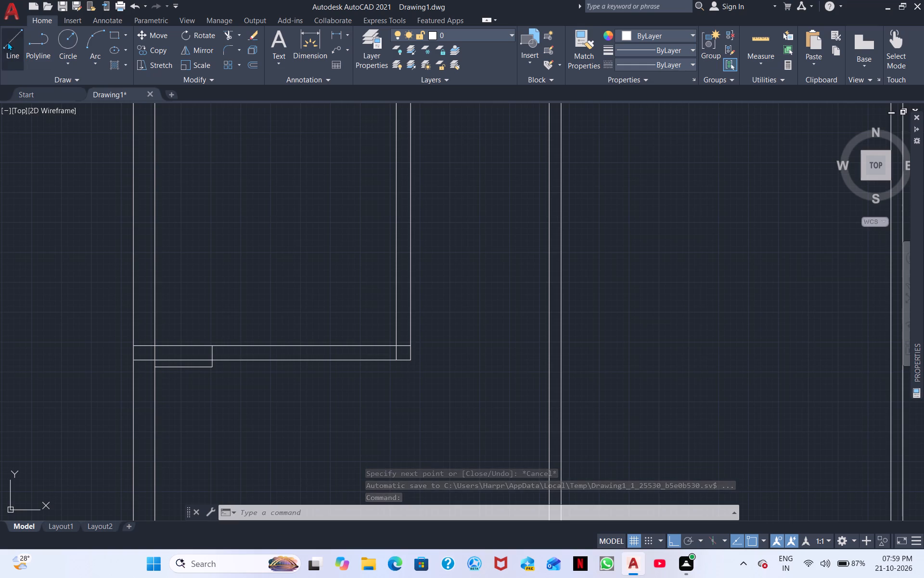
left_click(7, 42)
left_click(286, 362)
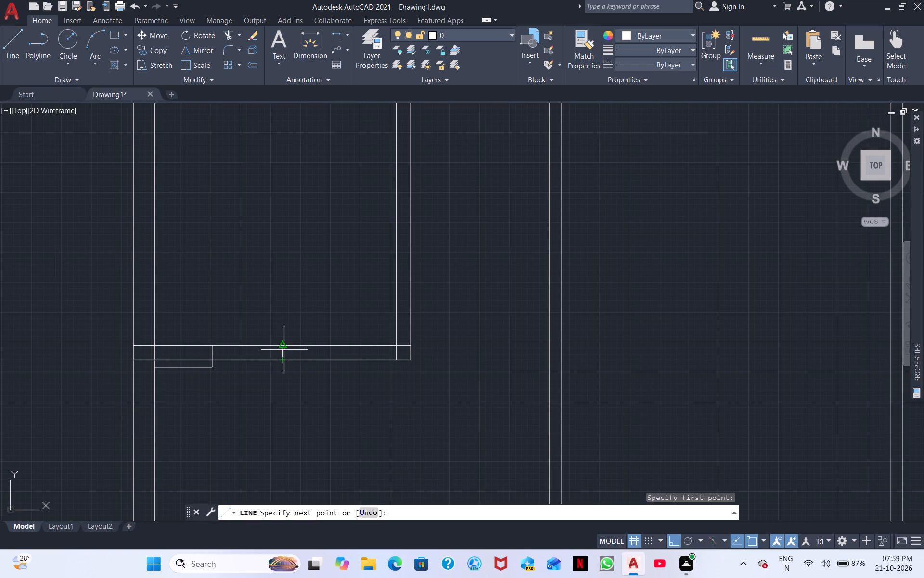
left_click(284, 348)
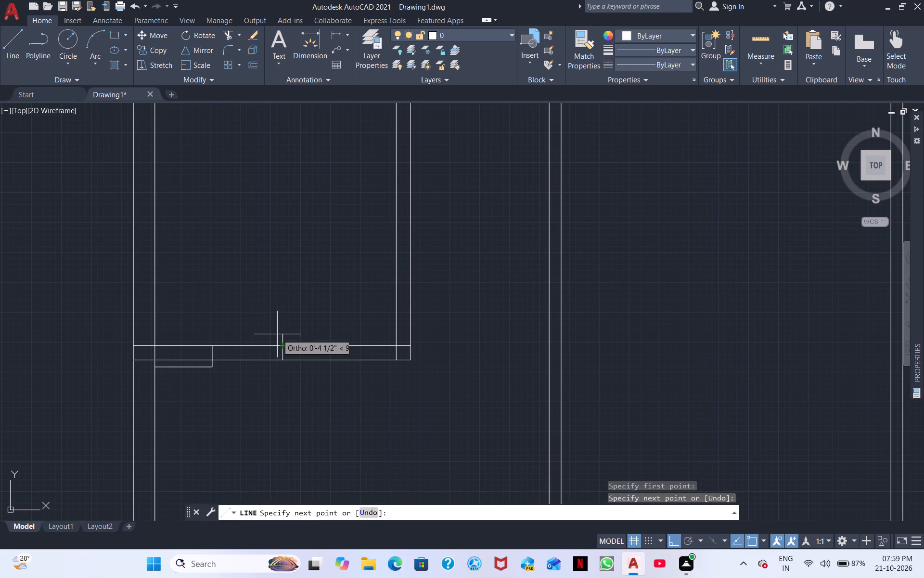
left_click(279, 334)
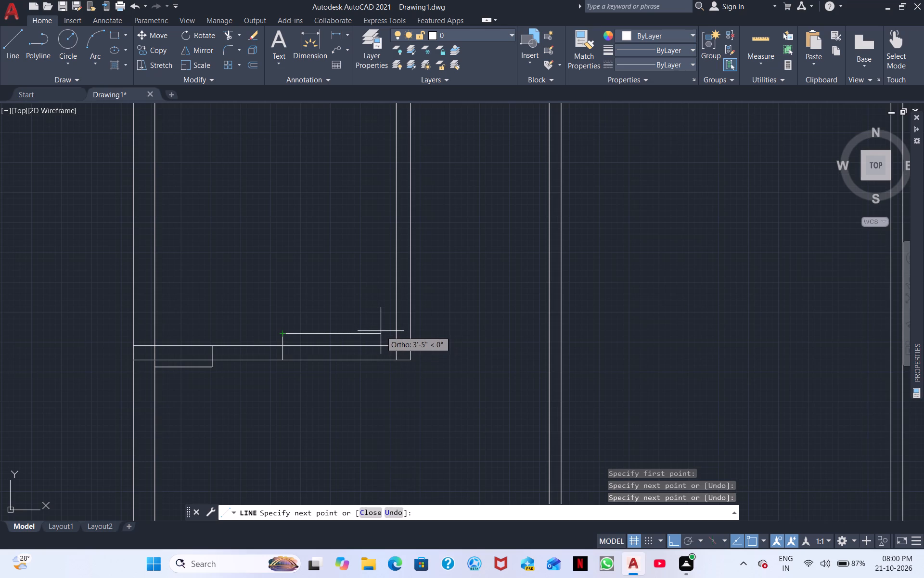
left_click(379, 335)
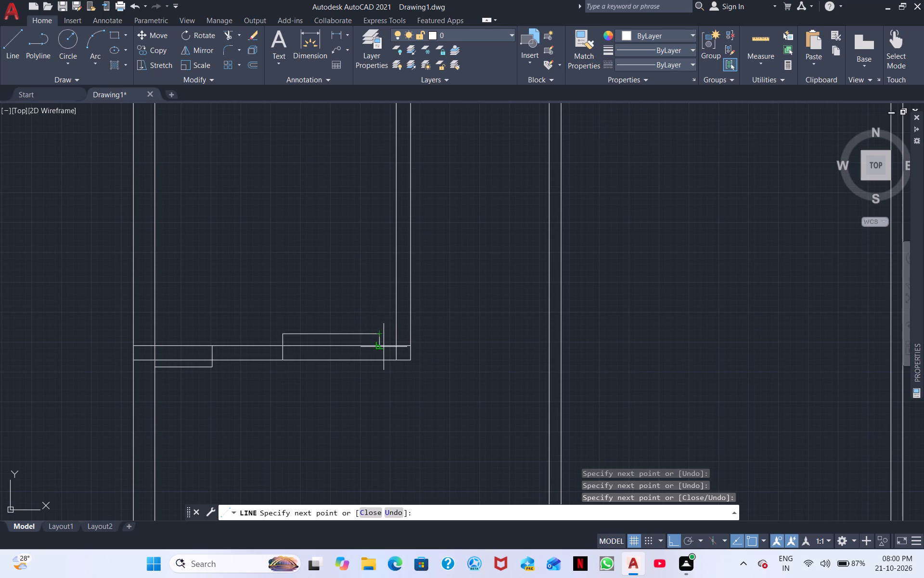
left_click(384, 346)
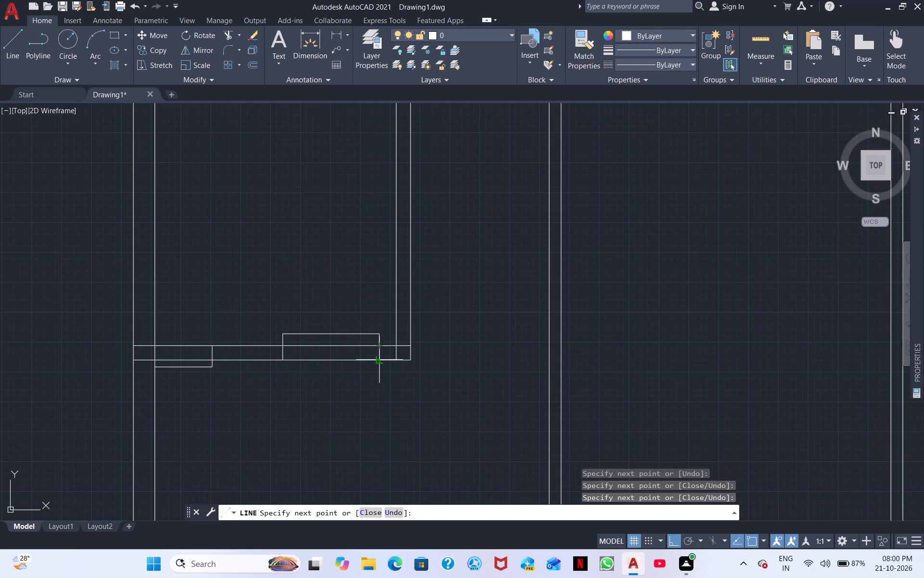
left_click(380, 359)
key("Escape")
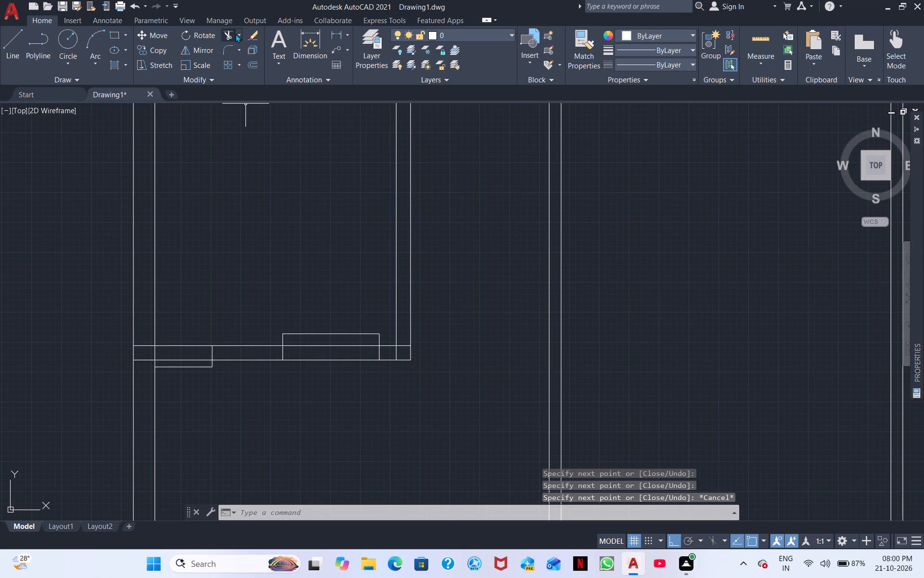
Trim both south wall faces and the outline's top between its side lines, and trim the side lines' overhangs above the wall.
left_click(235, 34)
left_click_drag(315, 324, 297, 420)
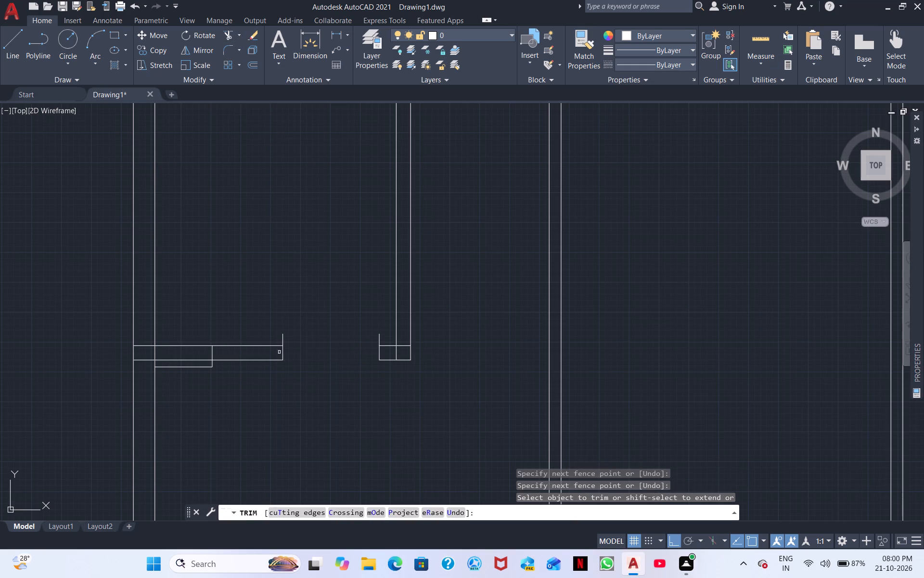
left_click_drag(275, 336, 373, 339)
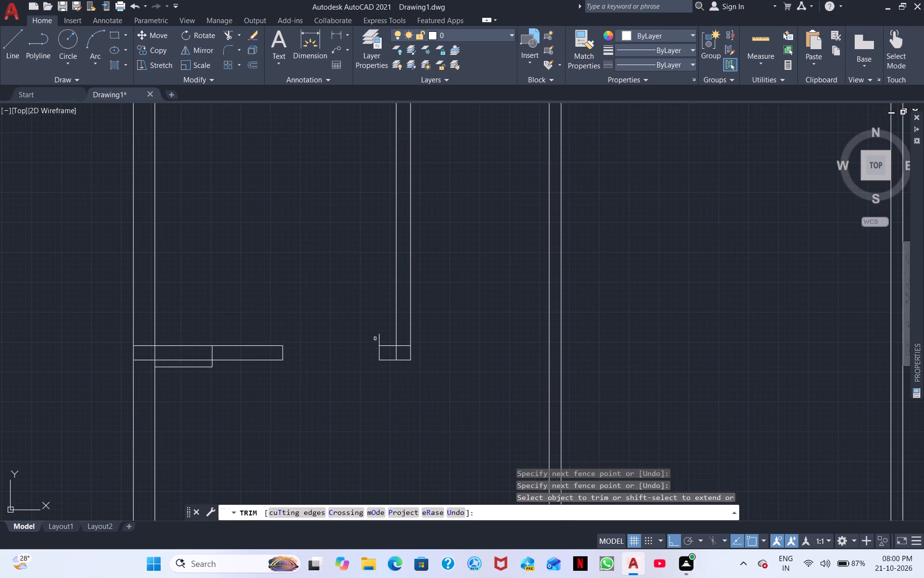
left_click(380, 340)
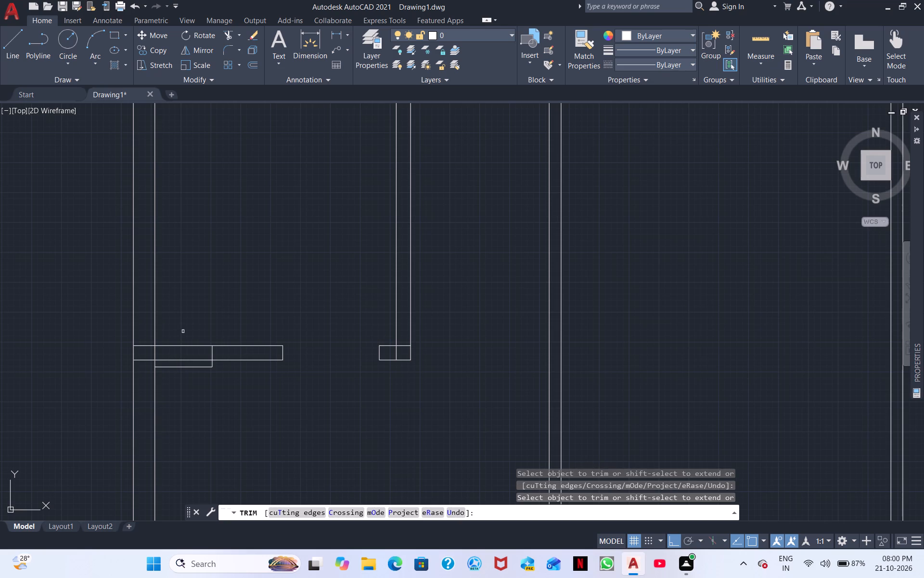
Trim the 2' opening beside the west wall in the enclosure's south wall, removing the guide line and its leftover end.
left_click_drag(183, 331, 178, 393)
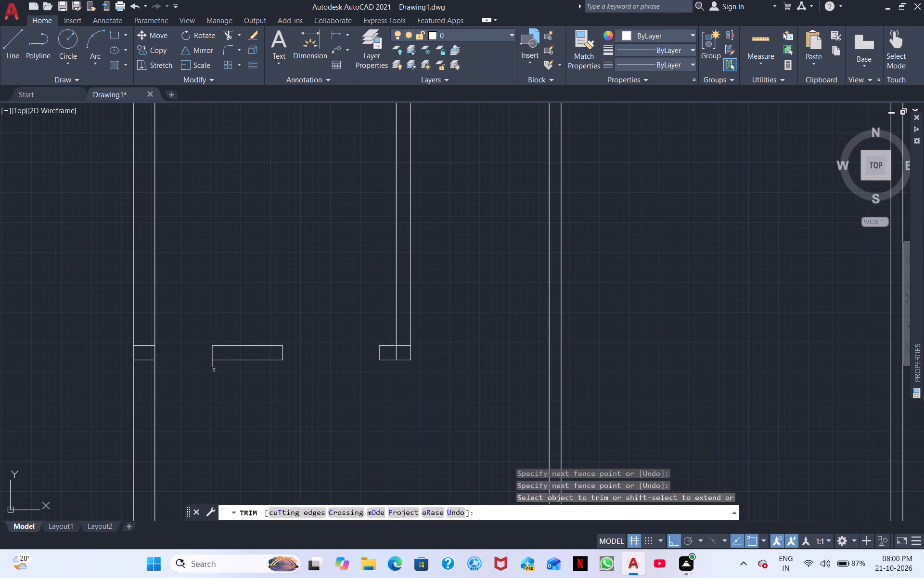
left_click(214, 370)
left_click(210, 365)
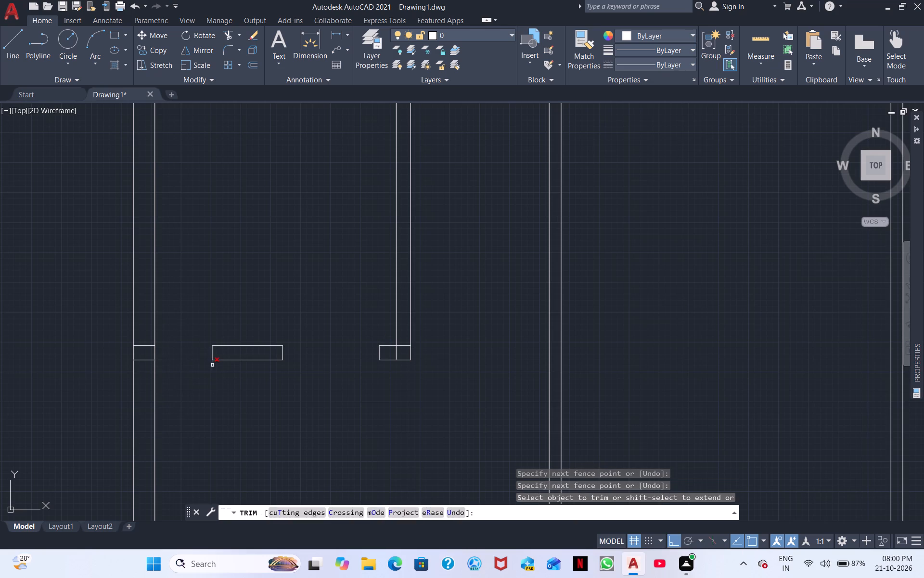
left_click(212, 365)
middle_click_drag(239, 407, 217, 377)
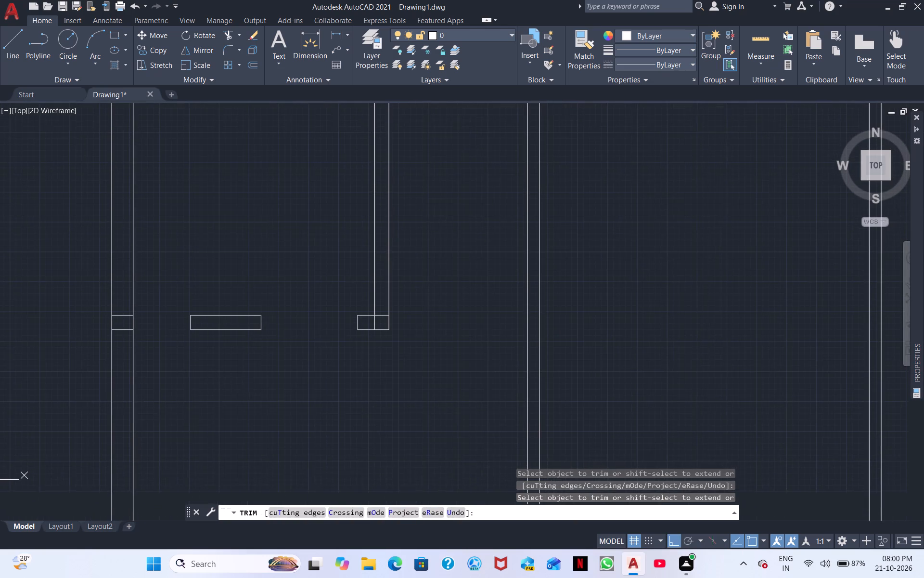
Extend the south face line back across the wider opening in the enclosure's south wall, keeping the north face trimmed there.
left_click(384, 316)
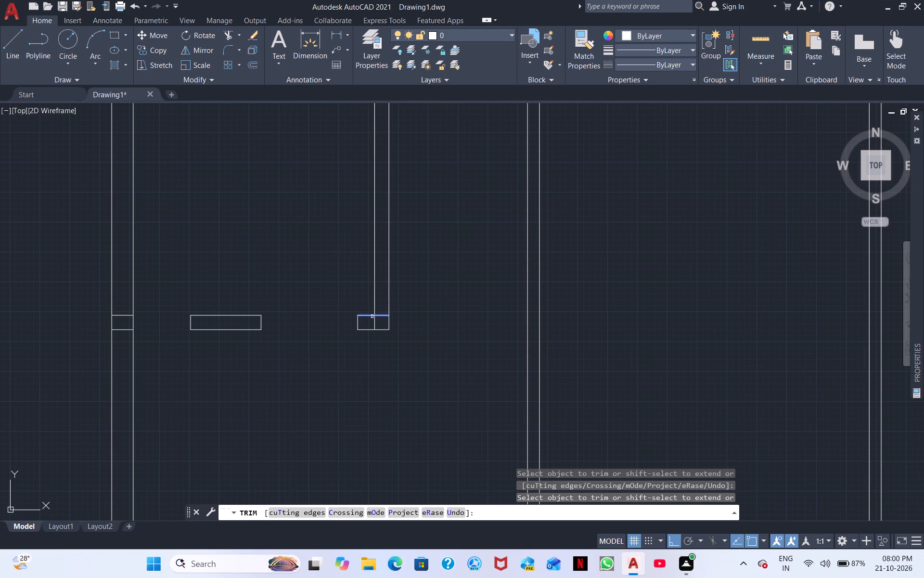
left_click(371, 316, "shift")
left_click(366, 315, "shift")
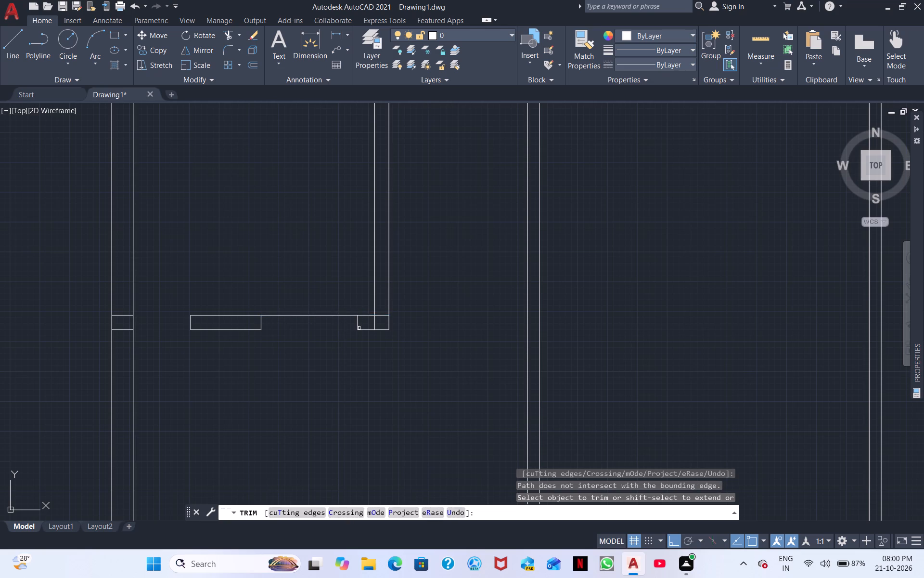
left_click(365, 328, "shift")
left_click(334, 315)
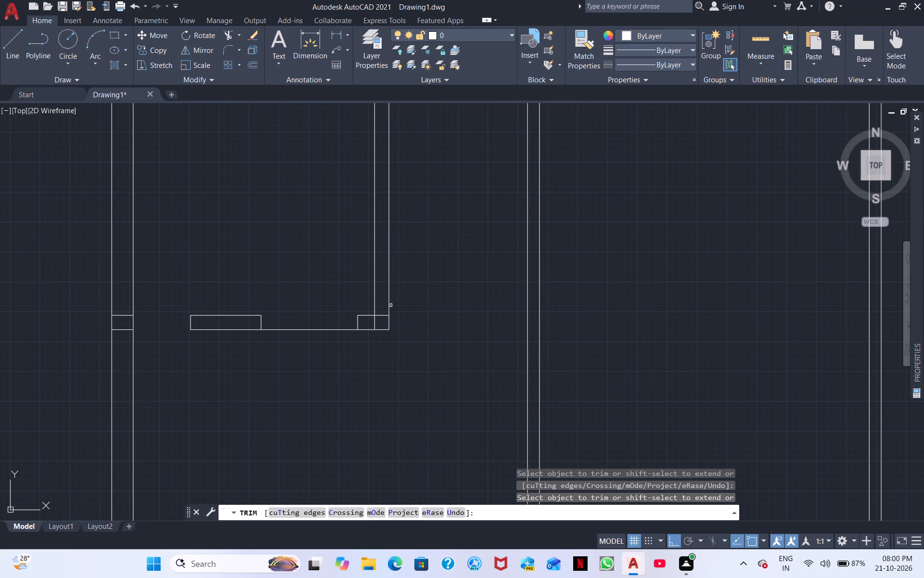
Draw a short horizontal line across the enclosure's east wall, a little north of its southeast corner.
middle_click_drag(414, 291, 407, 380)
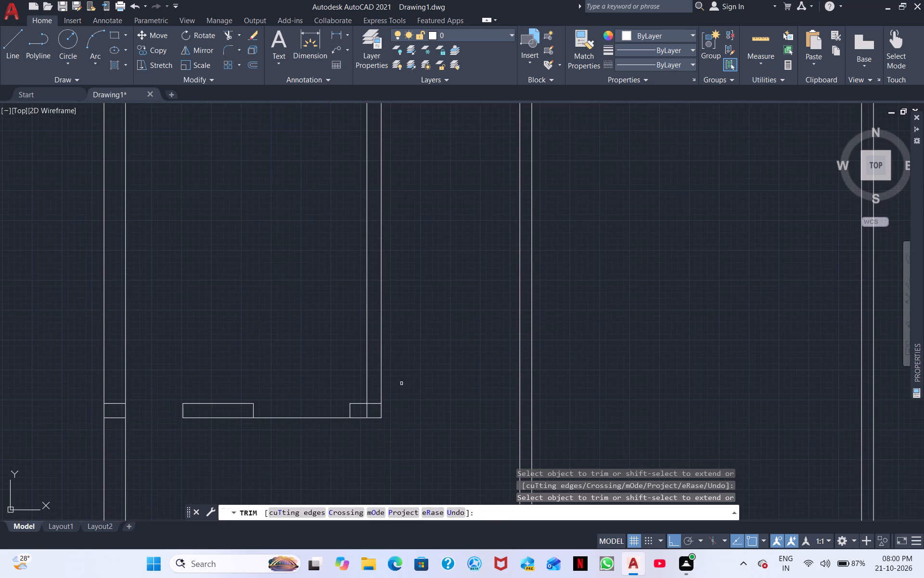
left_click(9, 57)
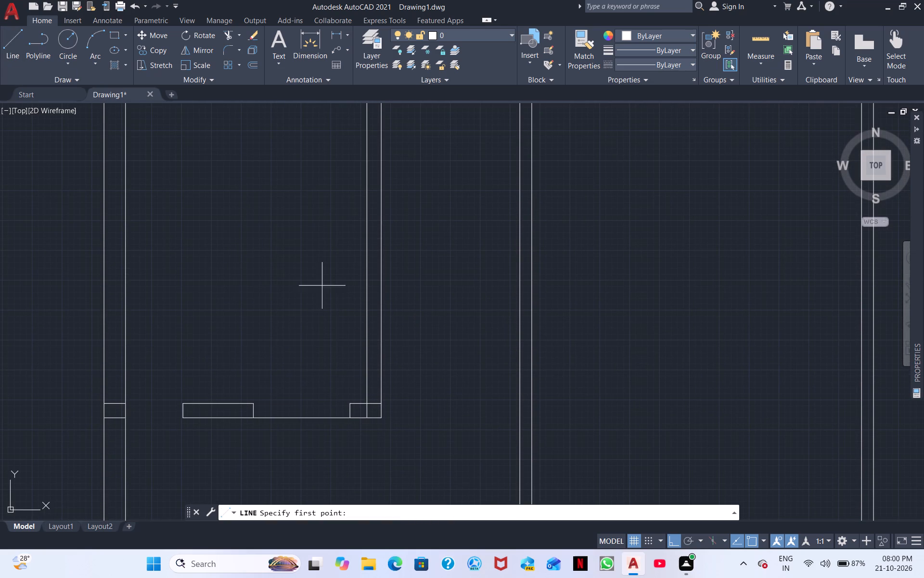
left_click(368, 330)
left_click(382, 329)
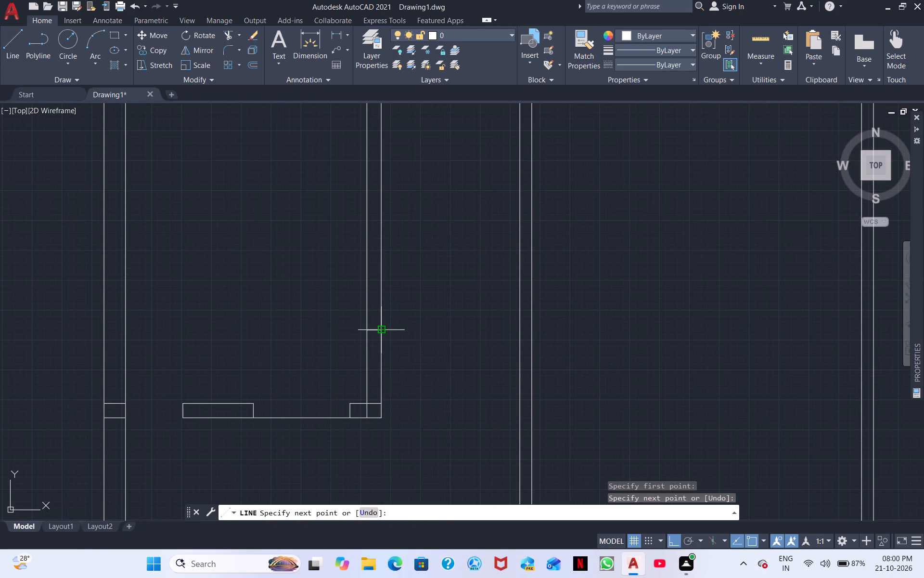
key("Escape")
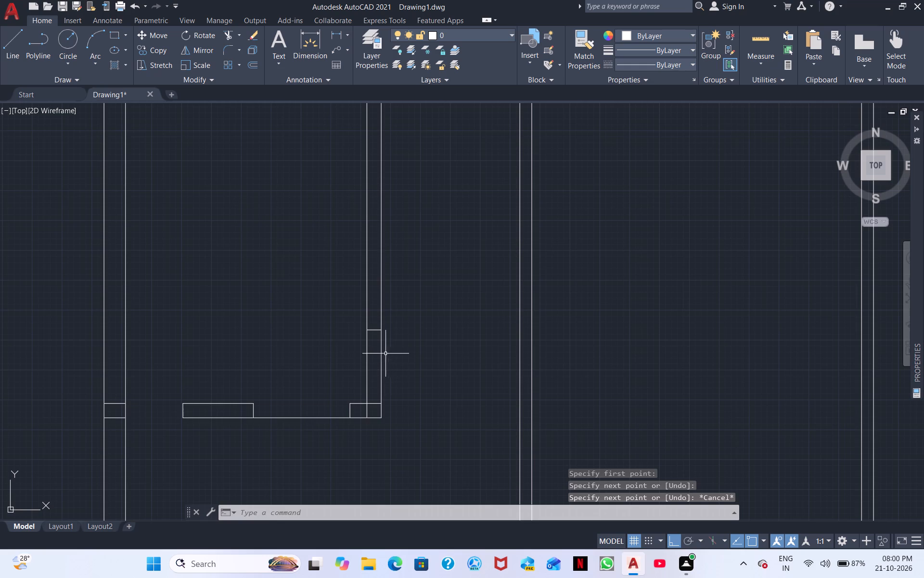
Trim the east wall's outer face between the cross line and the southeast corner, and the inner face's piece inside the corner.
left_click(226, 31)
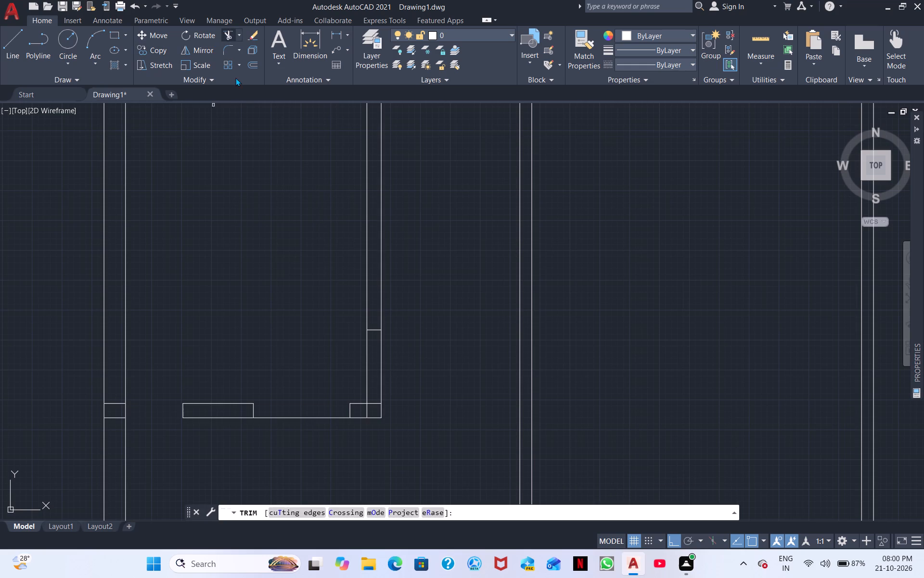
left_click(381, 360)
scroll(402, 345, "down", 1)
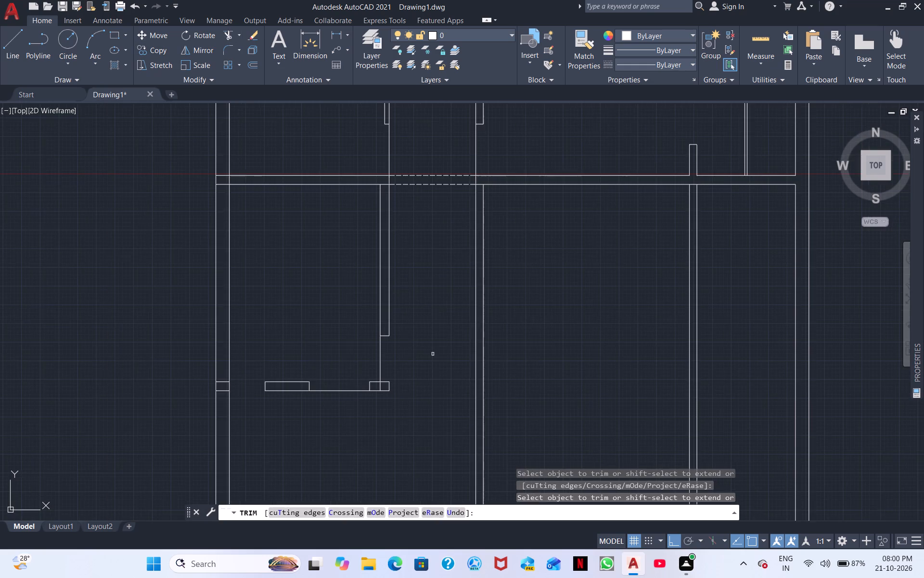
middle_click_drag(434, 354, 431, 322)
scroll(424, 359, "up", 2)
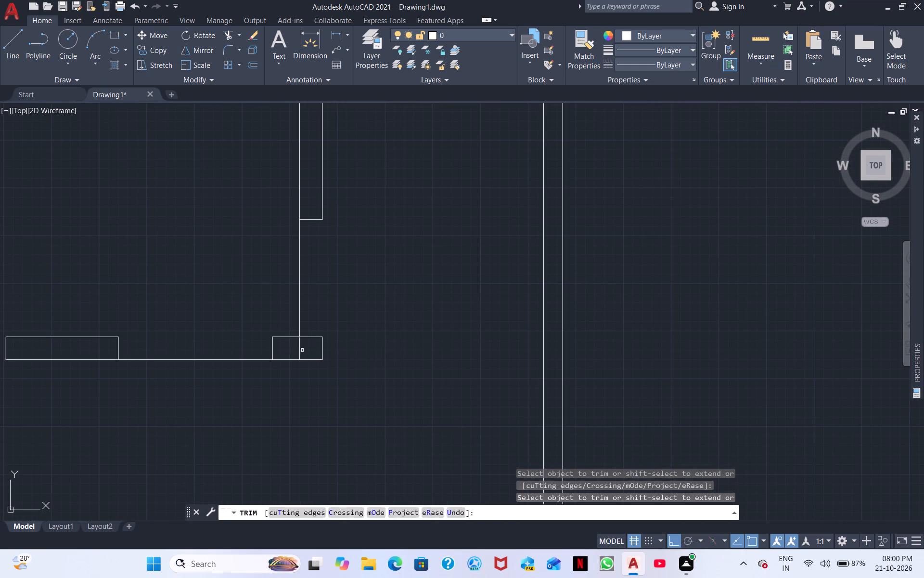
left_click(298, 349)
scroll(304, 348, "down", 1)
middle_click_drag(365, 368, 336, 342)
scroll(334, 339, "down", 1)
middle_click_drag(293, 393, 350, 323)
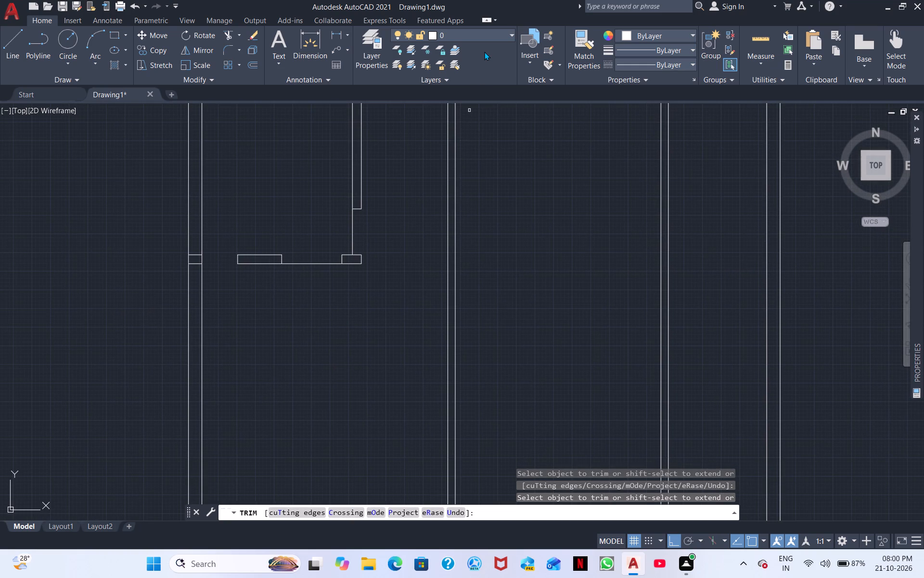
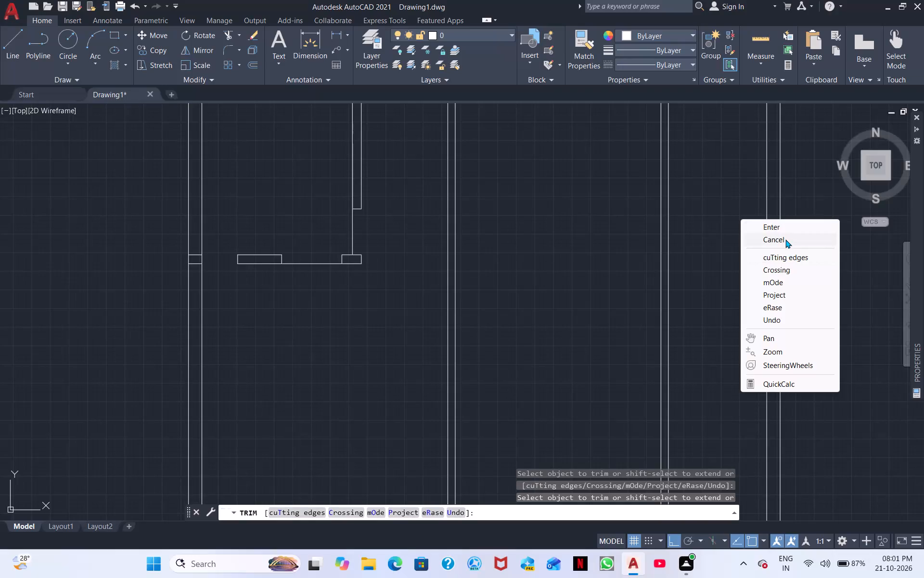
Draw a segmented horizontal line from the enclosure's southeast corner east across both partitions to the east wall's outer face.
left_click(785, 239)
scroll(433, 376, "down", 2)
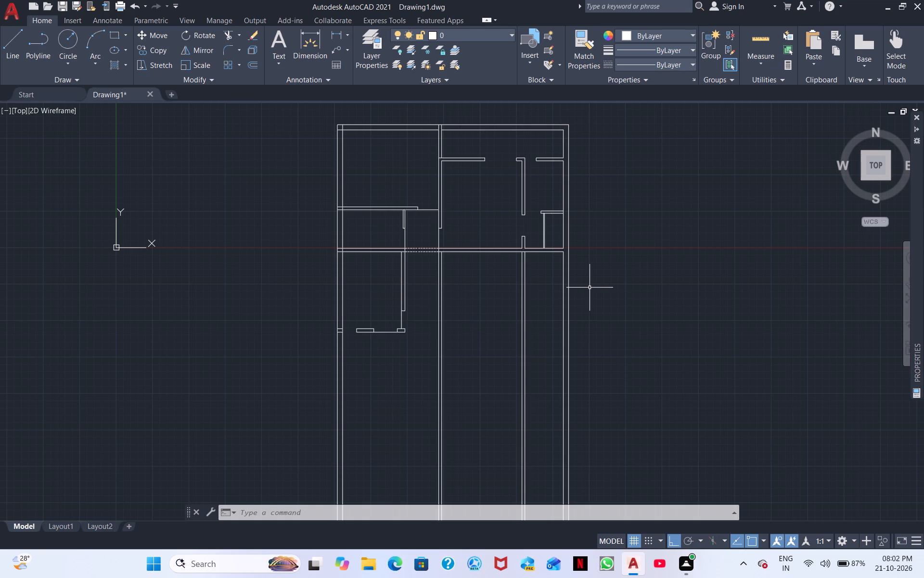
scroll(379, 343, "up", 2)
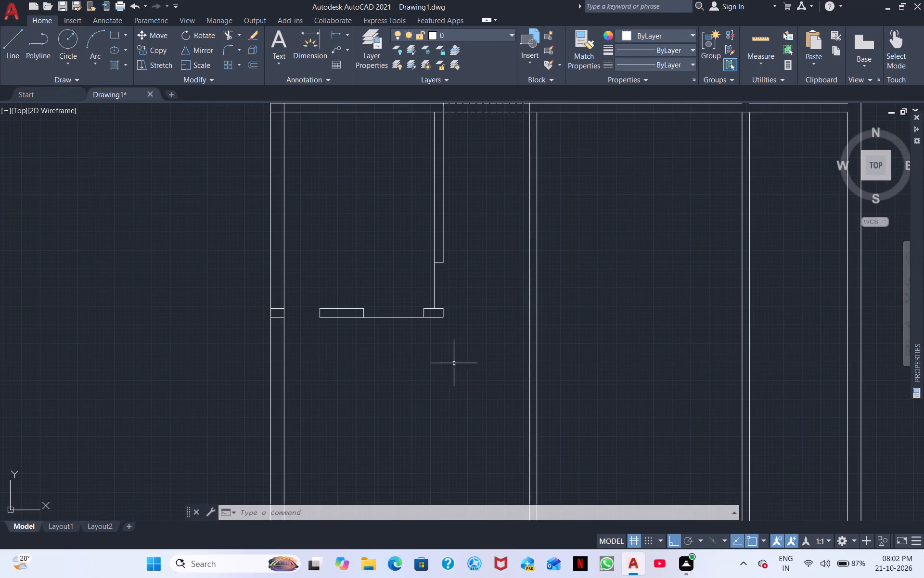
left_click(12, 53)
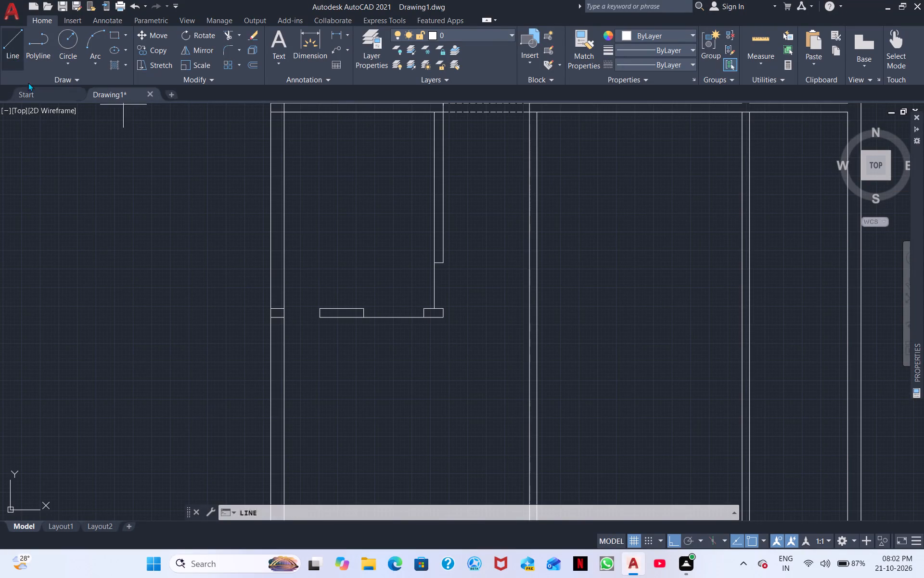
left_click(443, 319)
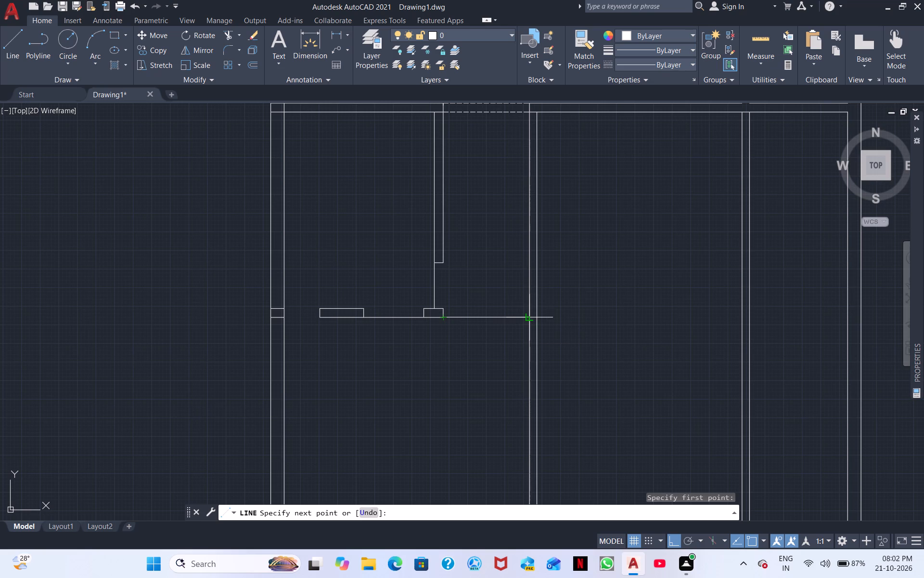
left_click(528, 315)
left_click(540, 317)
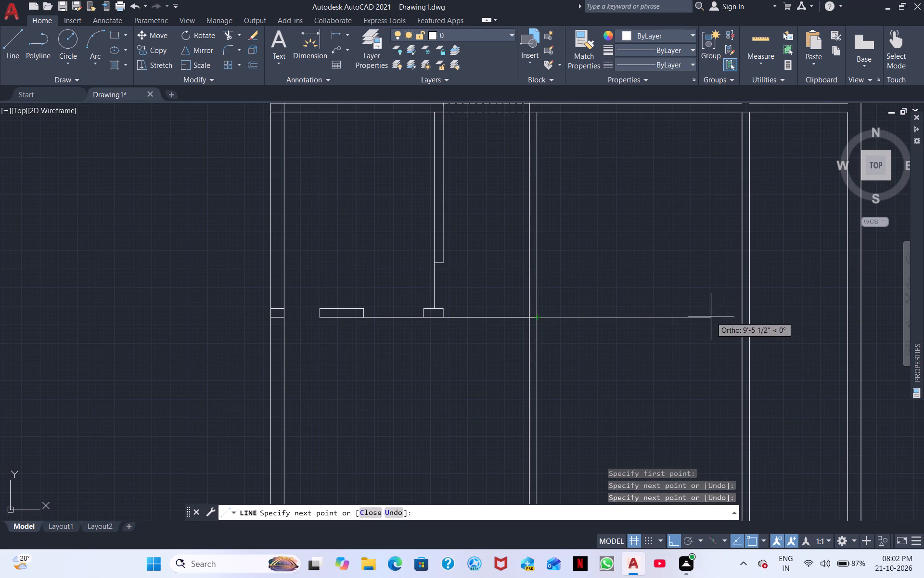
left_click(738, 318)
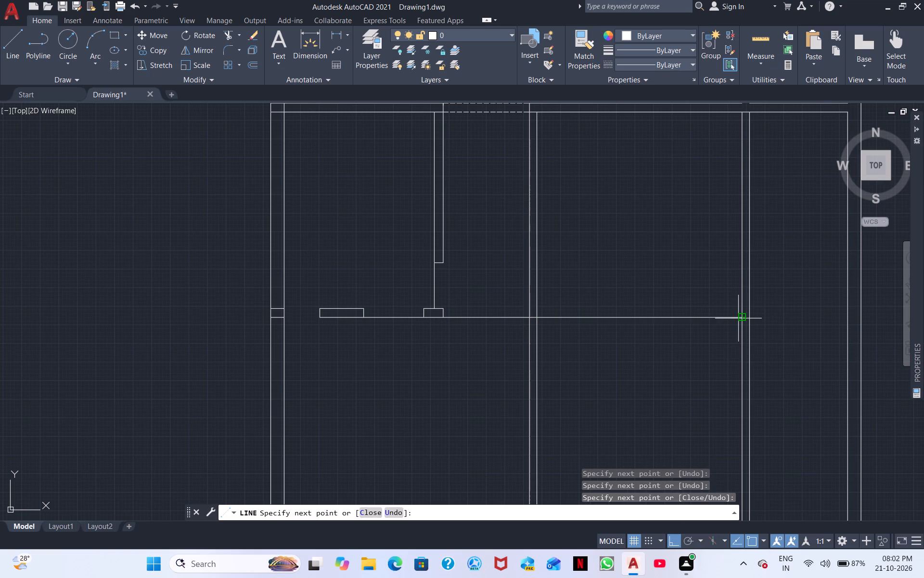
left_click(747, 320)
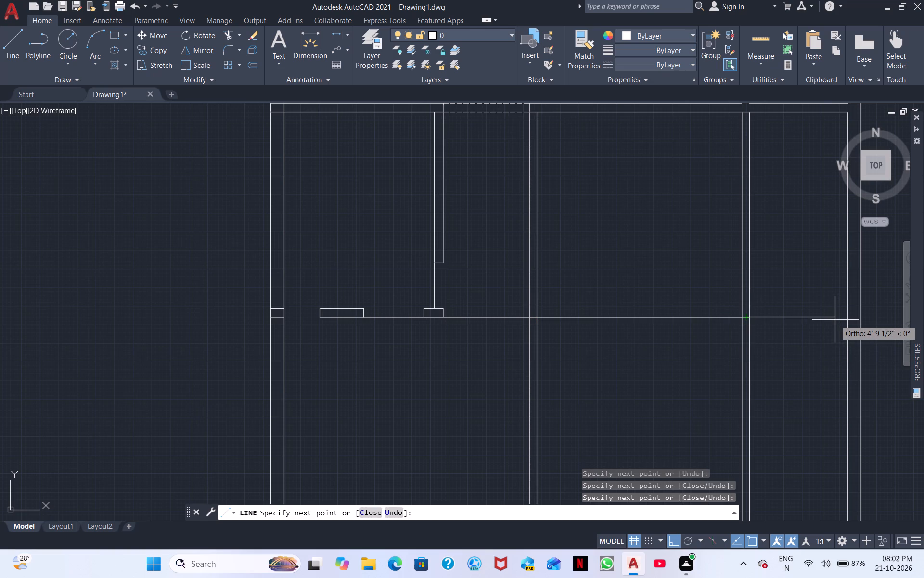
scroll(835, 320, "down", 1)
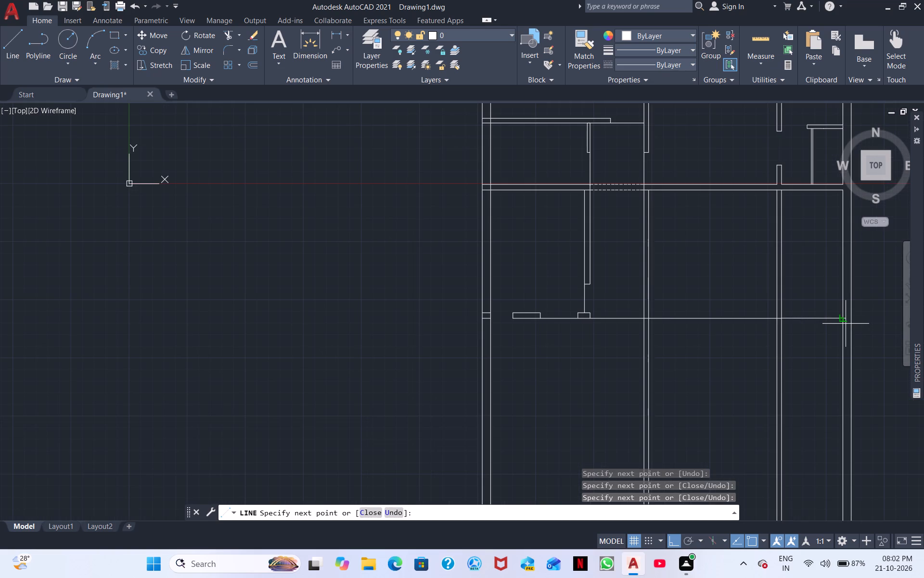
left_click(843, 319)
left_click(851, 315)
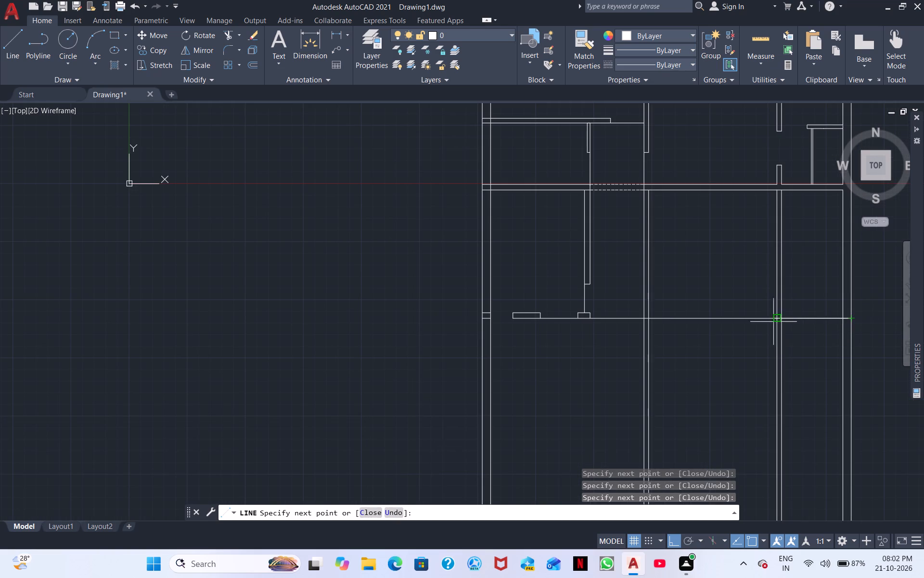
right_click(875, 319)
left_click(874, 336)
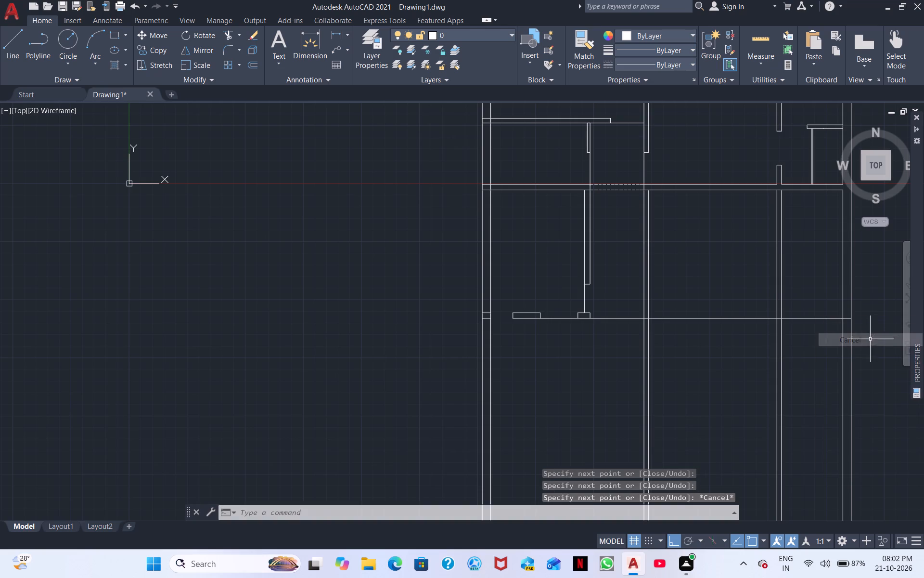
Offset the enclosure's south face line and the three segments east of it 17' south, up to the east wall's inner face.
scroll(747, 338, "down", 2)
scroll(663, 354, "up", 2)
middle_click_drag(691, 363, 513, 385)
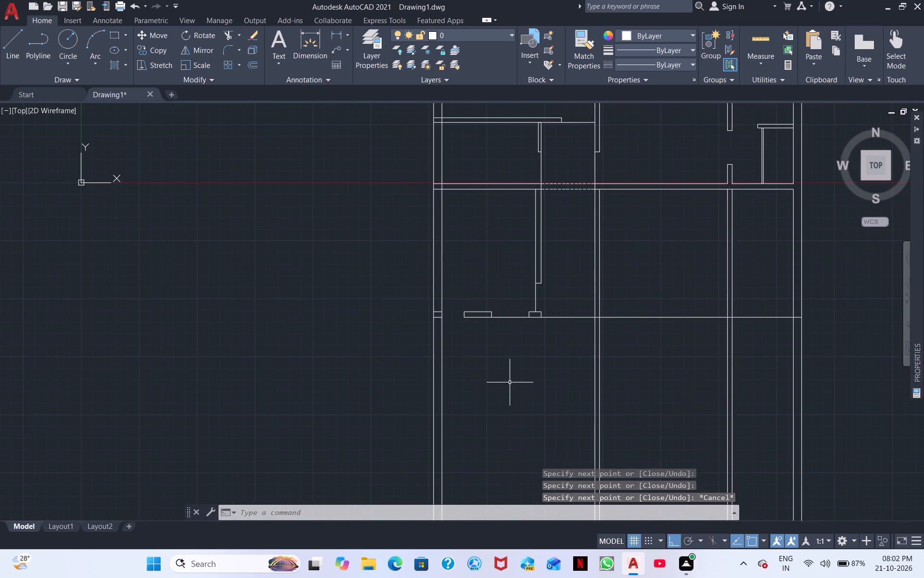
scroll(509, 382, "up", 3)
middle_click_drag(488, 380, 552, 388)
scroll(488, 380, "down", 2)
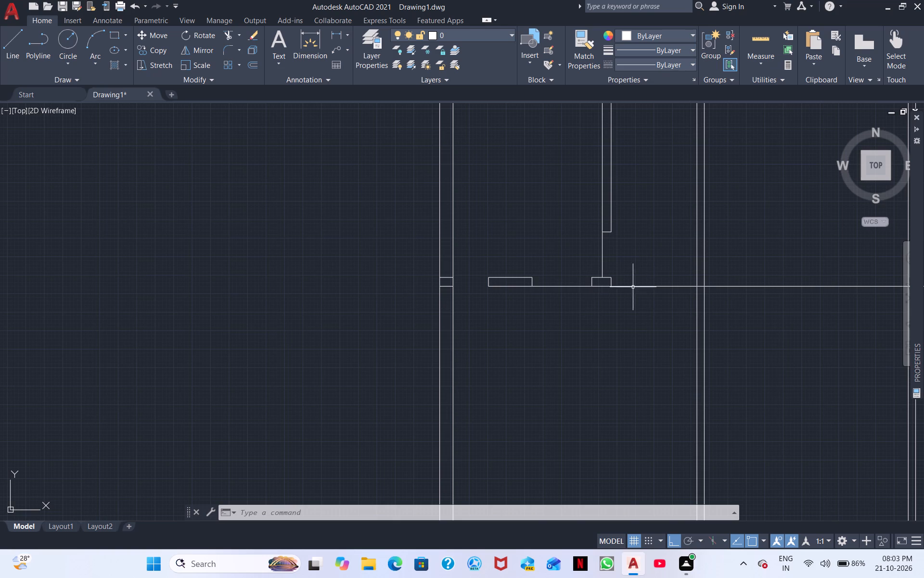
scroll(560, 349, "down", 1)
middle_click_drag(563, 388, 511, 285)
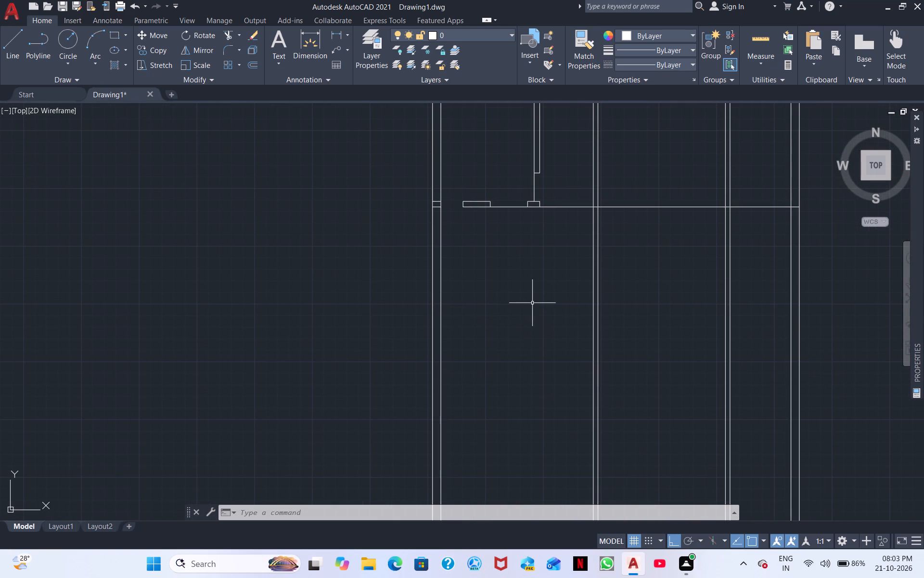
key("o")
key("space")
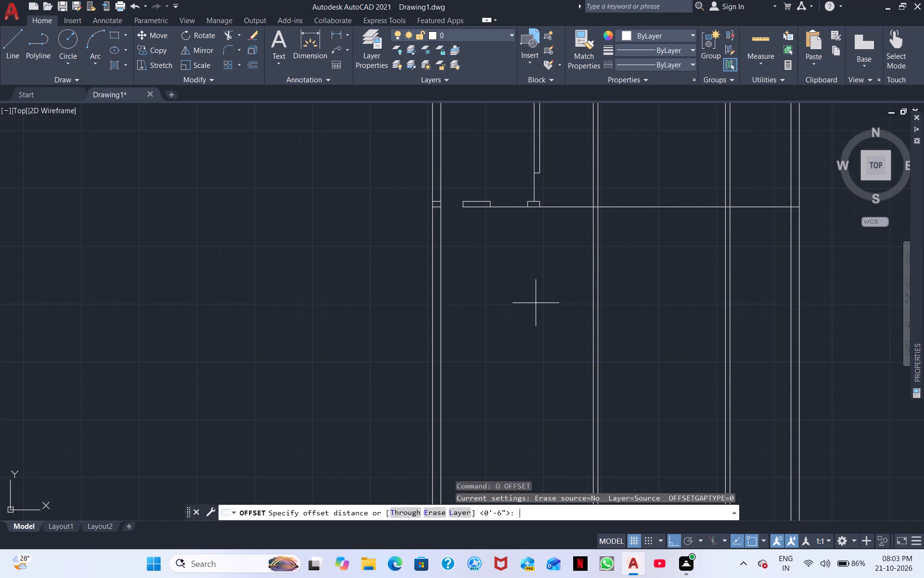
type("17")
key("apostrophe")
key("Return")
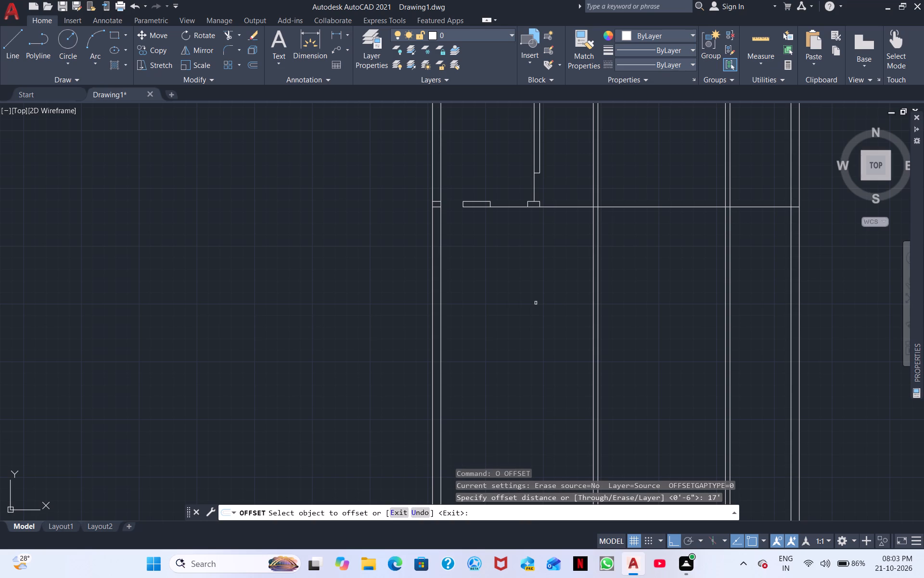
left_click(506, 207)
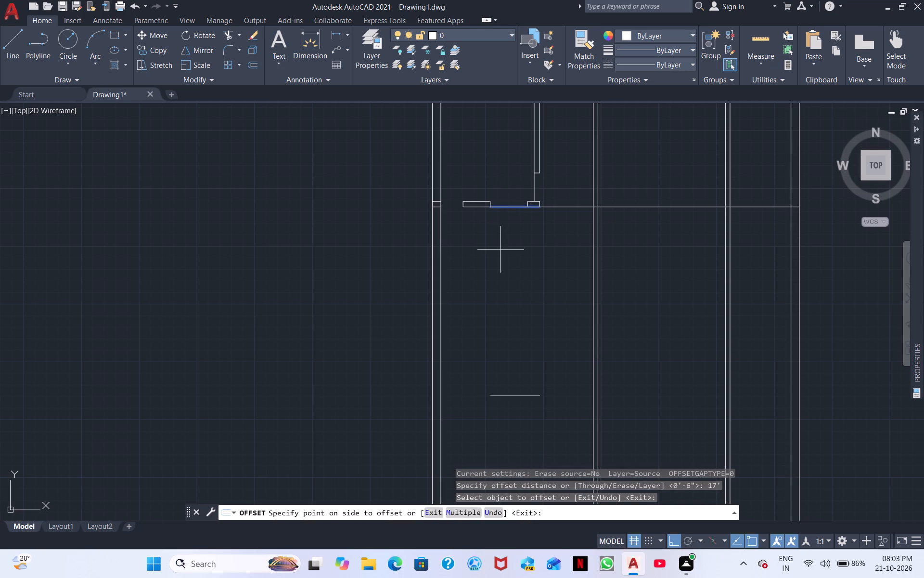
left_click(500, 250)
left_click(564, 208)
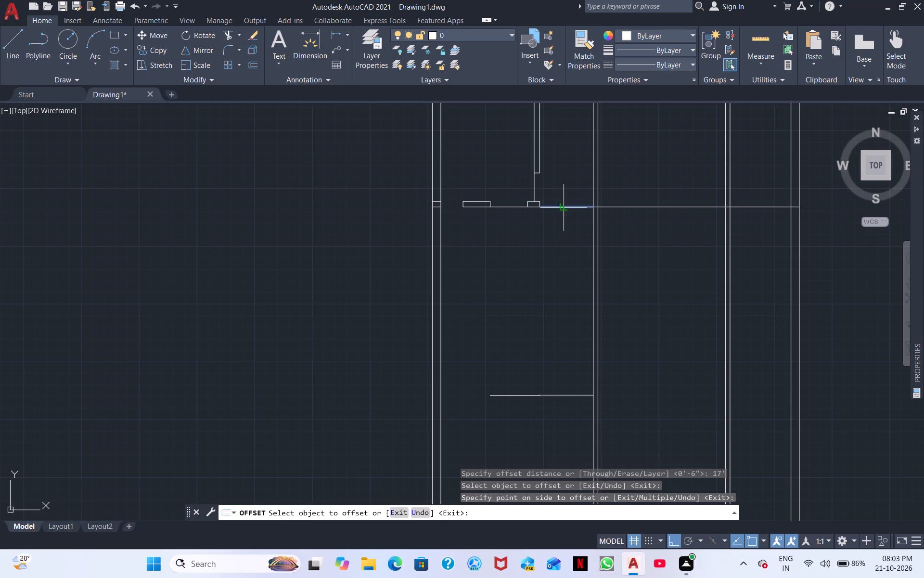
left_click(585, 288)
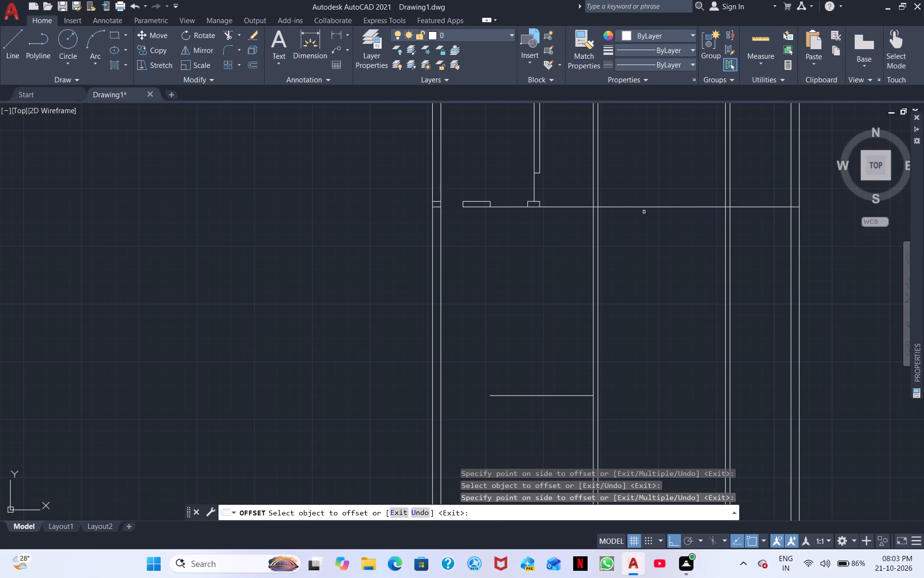
left_click(645, 207)
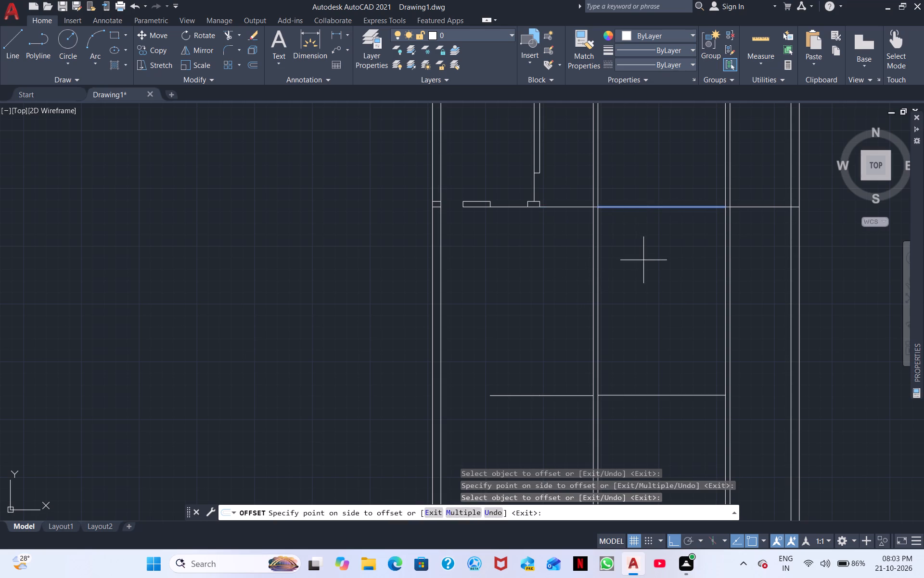
left_click(644, 270)
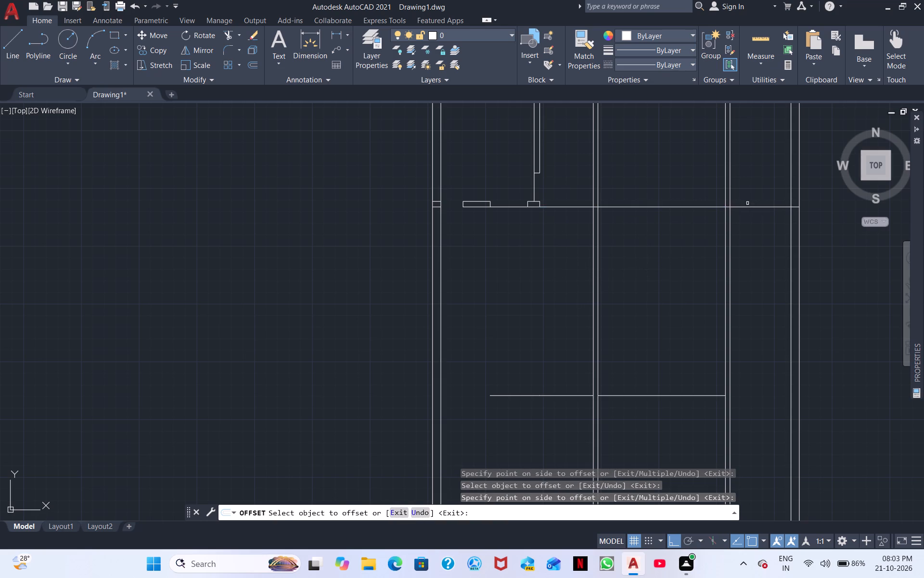
left_click(747, 206)
left_click(761, 287)
Offset the short line pieces crossing the two north-south partitions 17' south, bridging the gaps in the offset line.
scroll(729, 210, "up", 3)
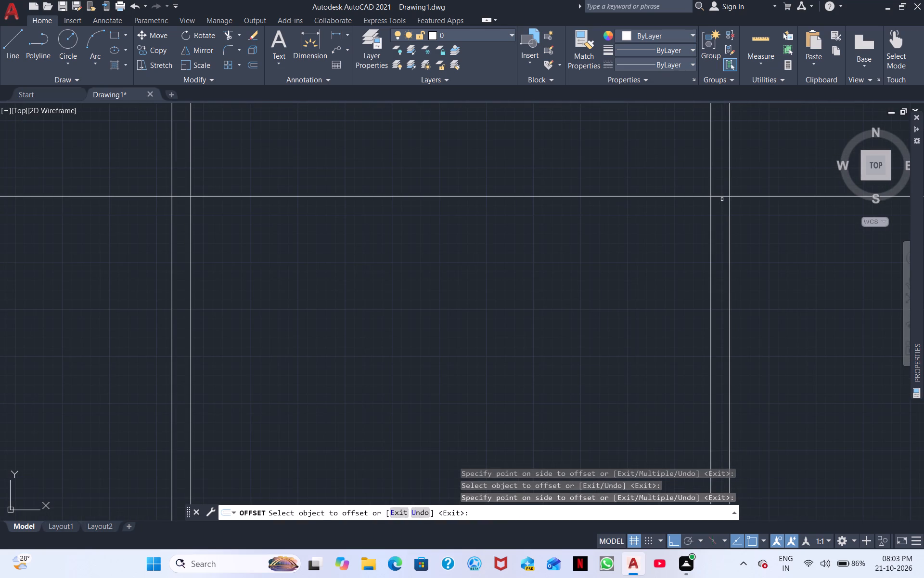
double_click(722, 198)
left_click(722, 196)
left_click(719, 238)
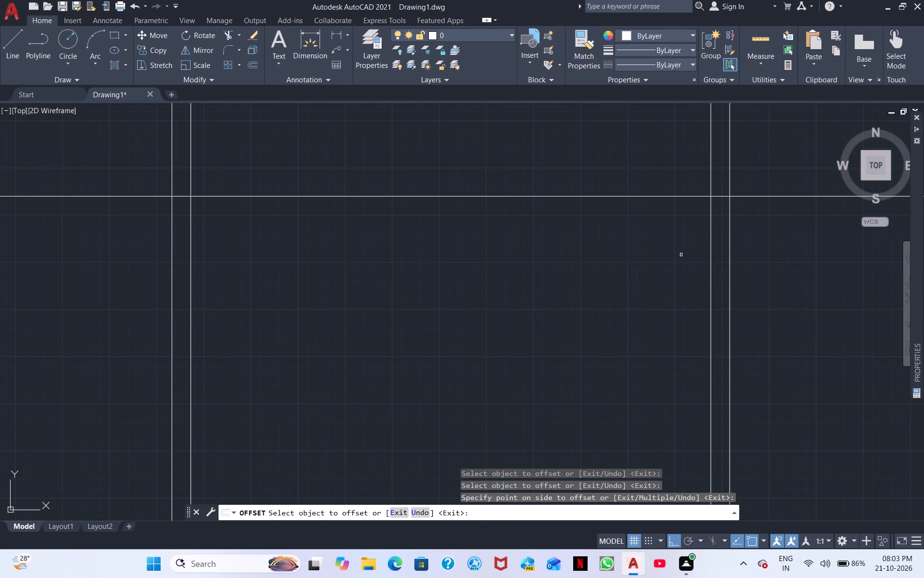
middle_click_drag(584, 295, 605, 265)
scroll(605, 265, "down", 2)
middle_click_drag(592, 291, 666, 217)
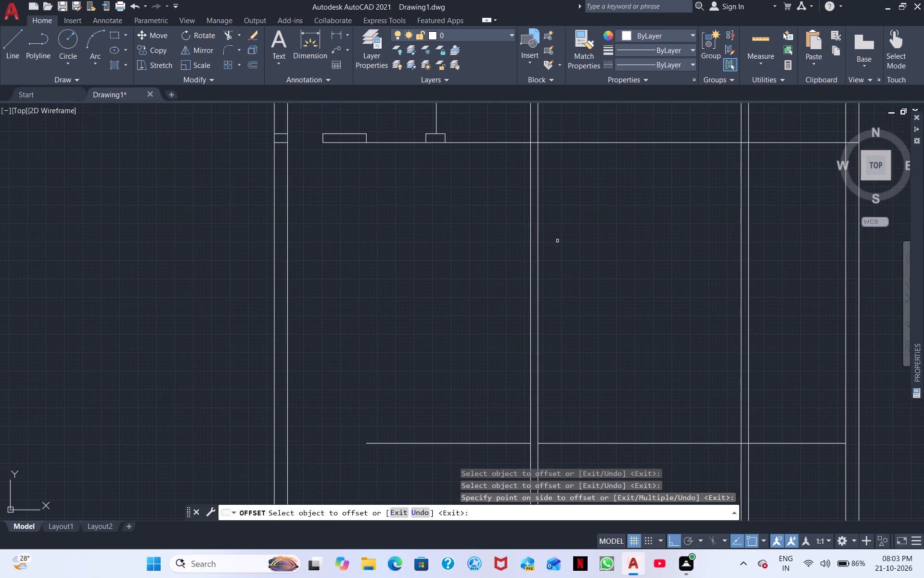
scroll(526, 173, "up", 3)
middle_click_drag(498, 204, 462, 355)
scroll(462, 355, "down", 1)
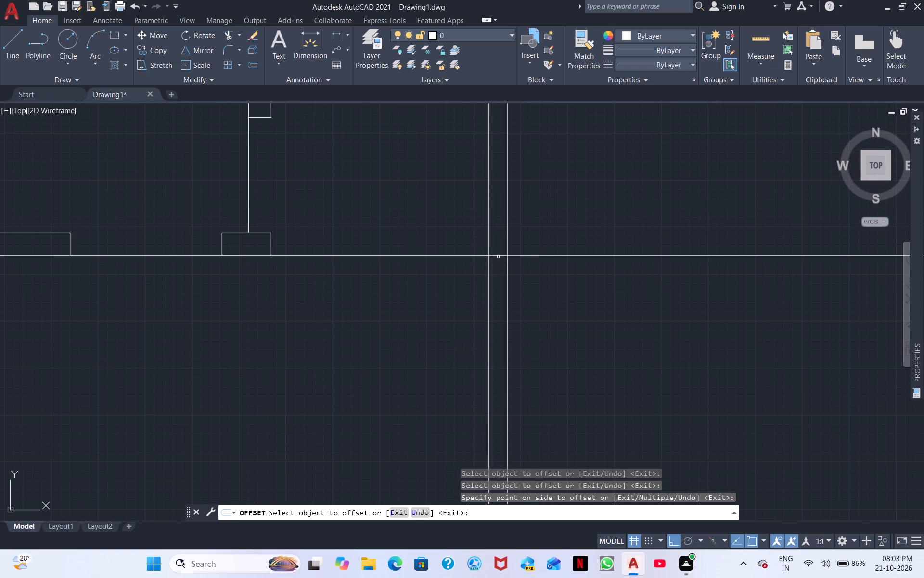
left_click(498, 254)
left_click(518, 335)
scroll(517, 339, "down", 3)
middle_click_drag(580, 375, 592, 327)
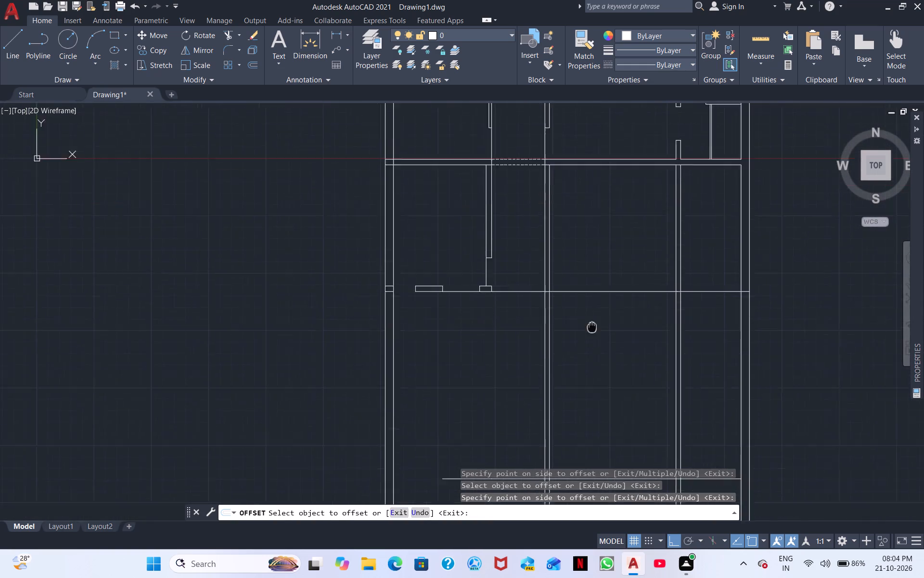
Extend the offset south line's west end through the west wall to its outer face.
middle_click_drag(592, 327, 610, 245)
middle_click_drag(641, 309, 649, 275)
middle_click_drag(380, 316, 551, 320)
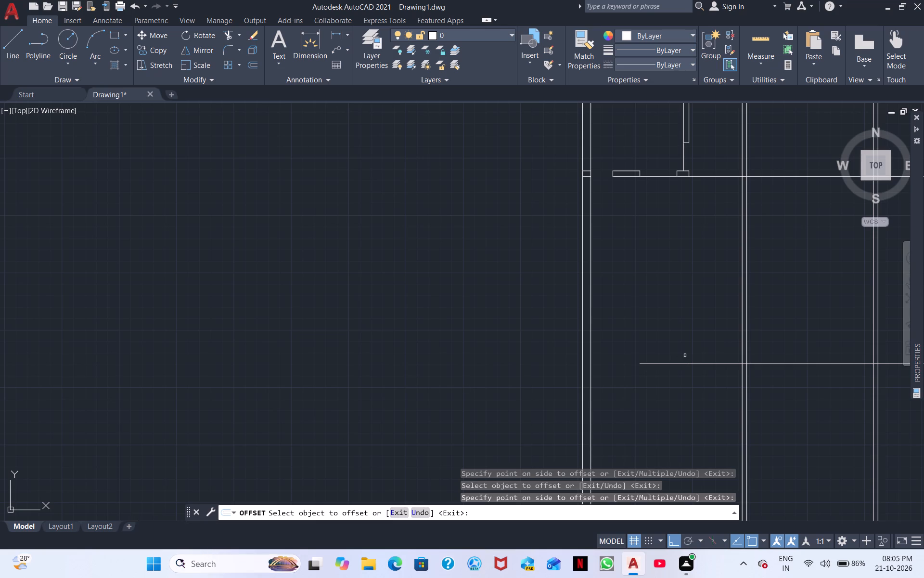
left_click(224, 35)
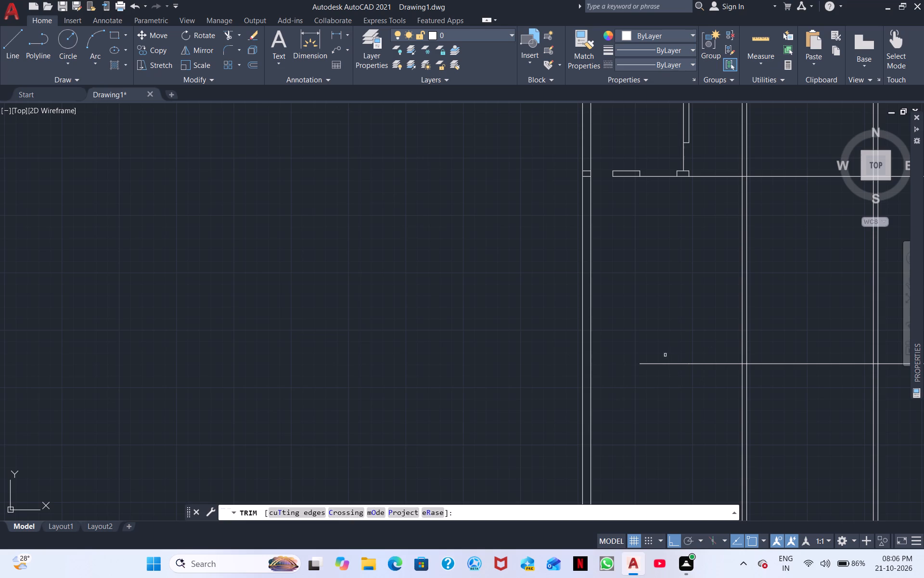
left_click(642, 364, "shift")
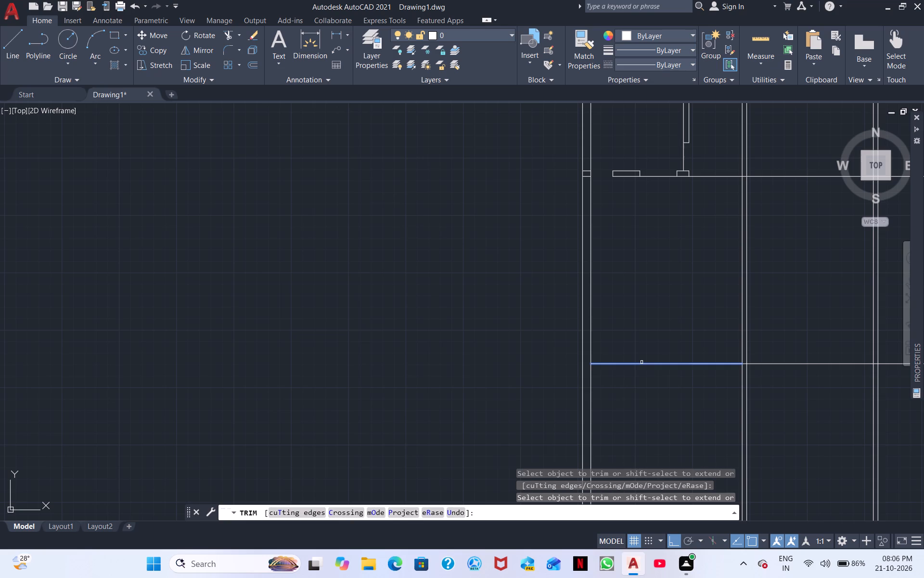
left_click(612, 365, "shift")
Trim the west wall, both partitions and the east wall where their lines run south beyond the offset south line.
scroll(631, 346, "down", 2)
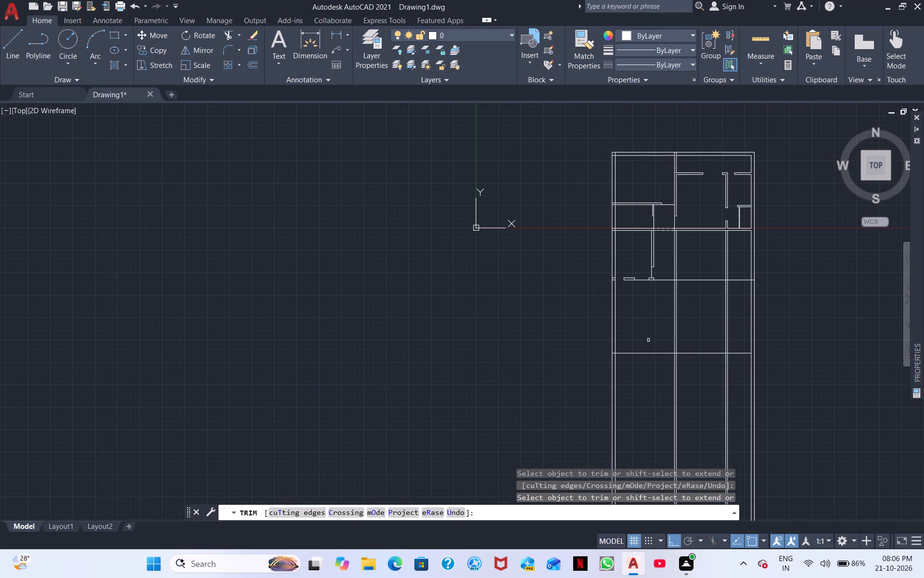
scroll(667, 355, "up", 2)
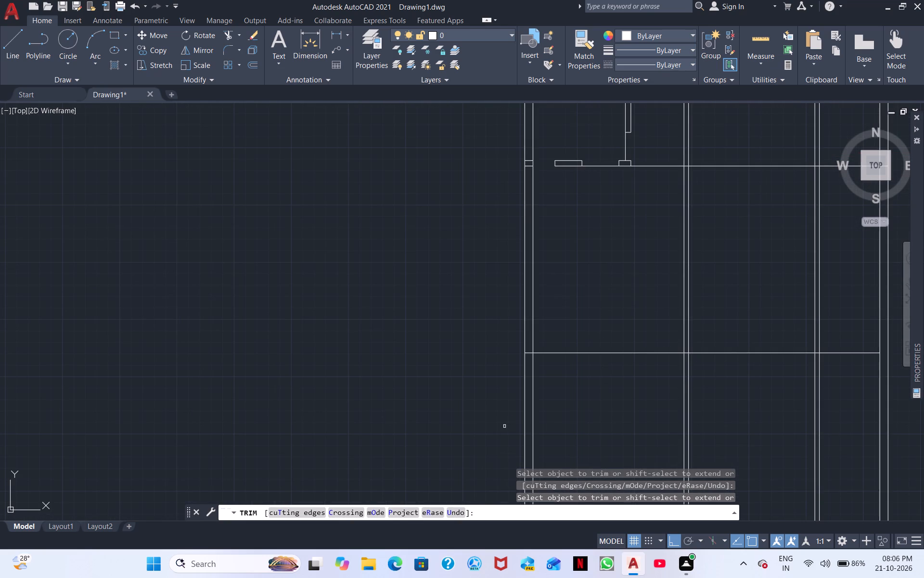
left_click_drag(504, 425, 810, 417)
left_click_drag(899, 414, 794, 427)
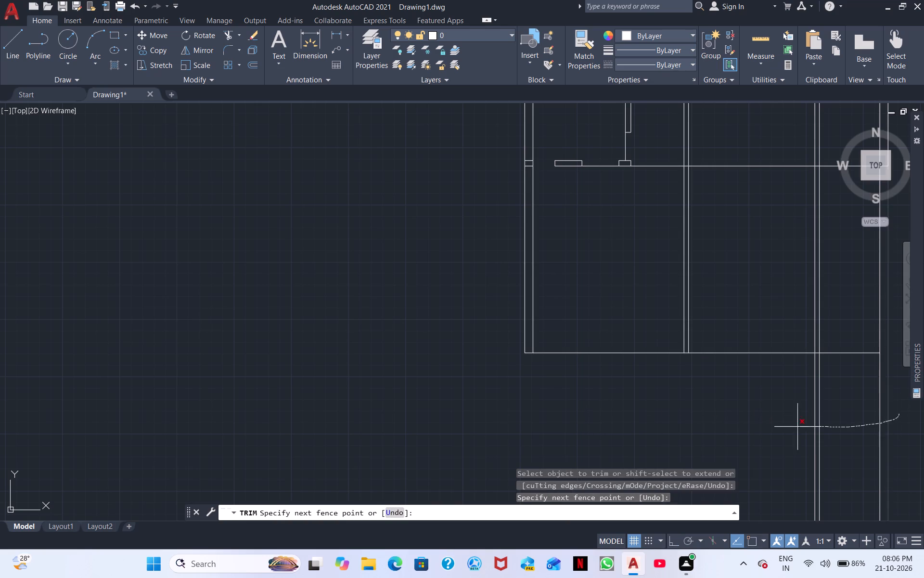
left_click_drag(794, 427, 746, 429)
middle_click_drag(811, 420, 421, 473)
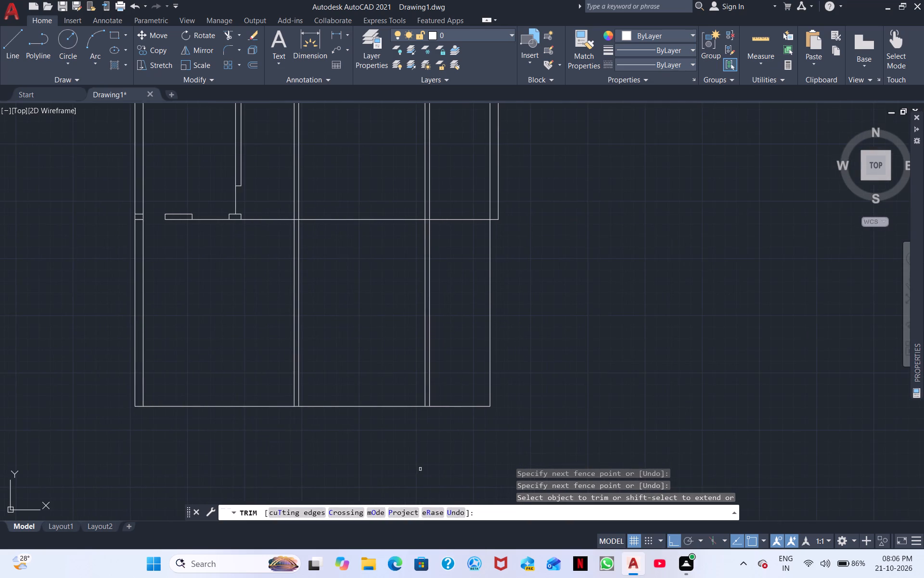
scroll(463, 402, "down", 1)
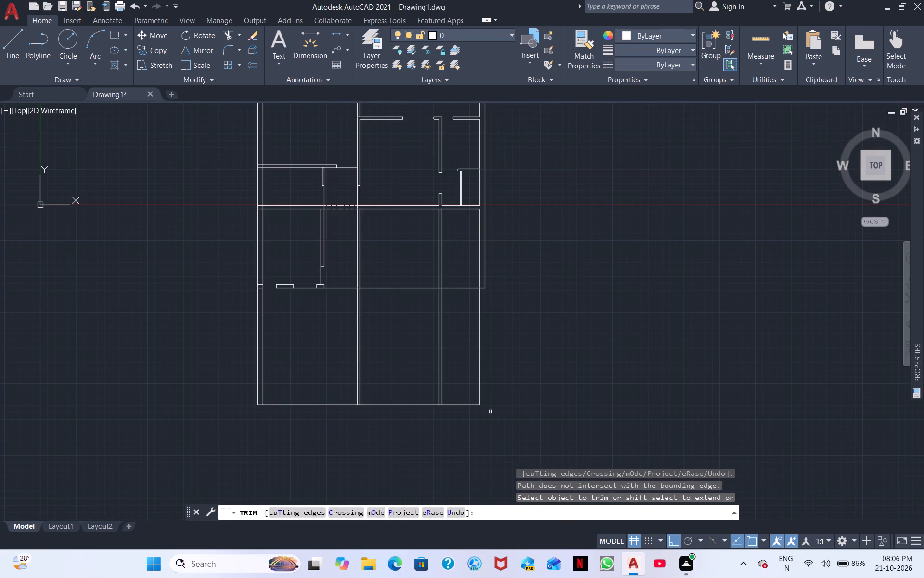
Draw a horizontal line from the new south line's east end, running east past the east wall's outer face.
left_click(10, 50)
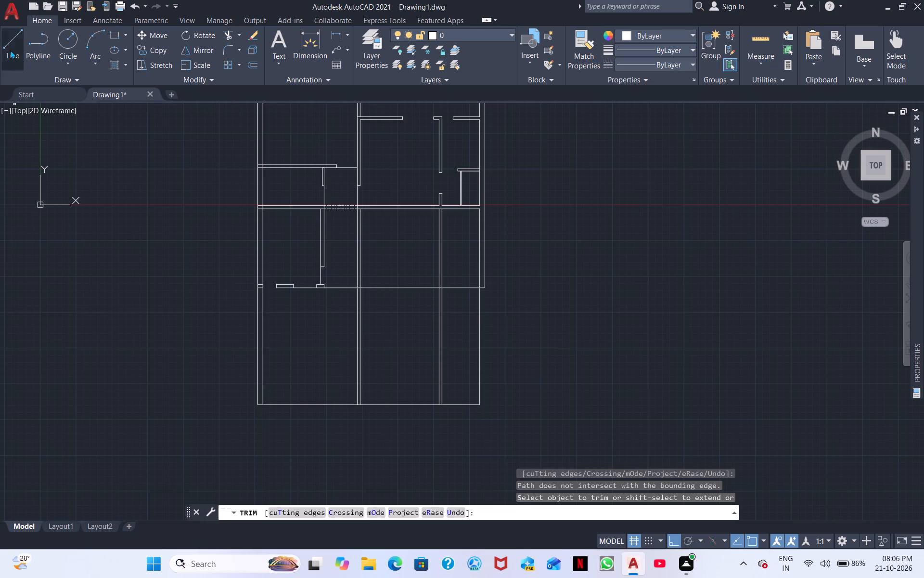
scroll(504, 409, "up", 3)
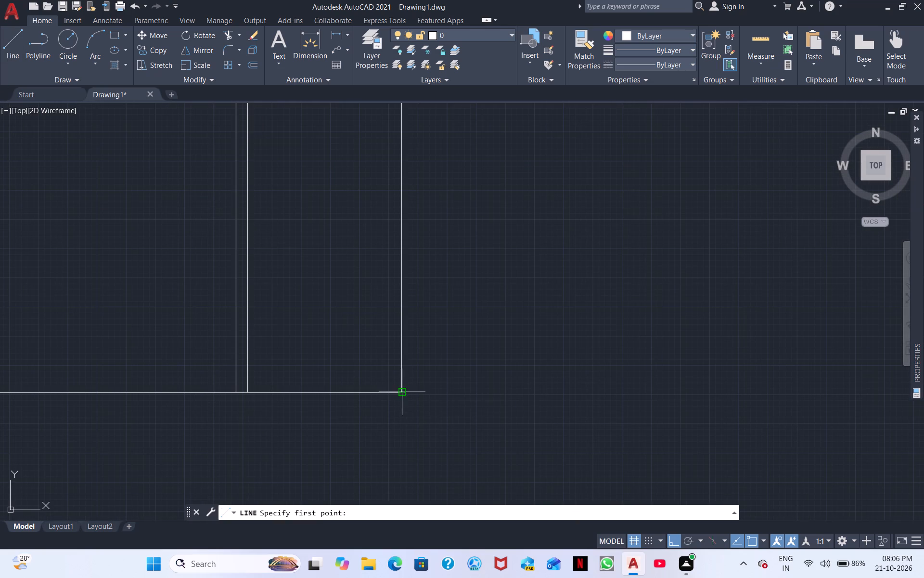
left_click(399, 391)
left_click(471, 388)
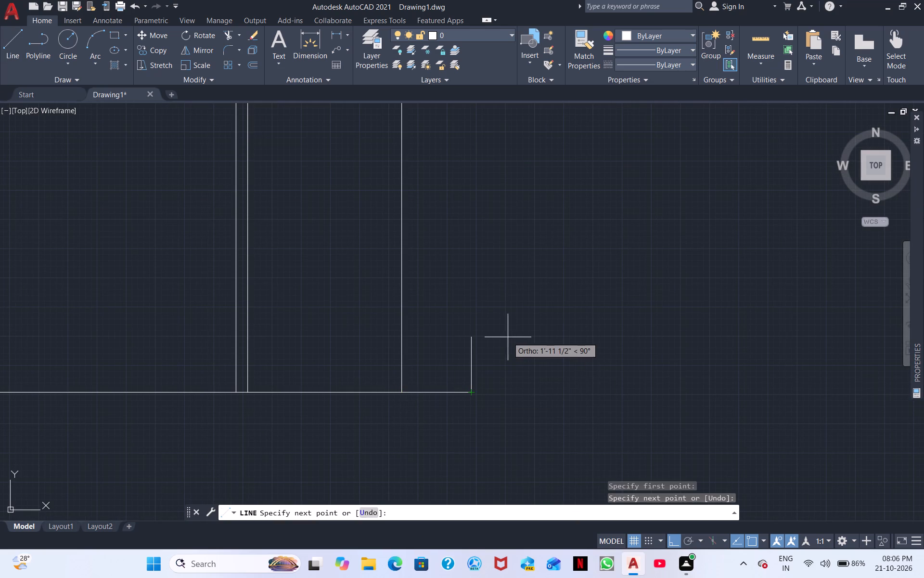
key("Escape")
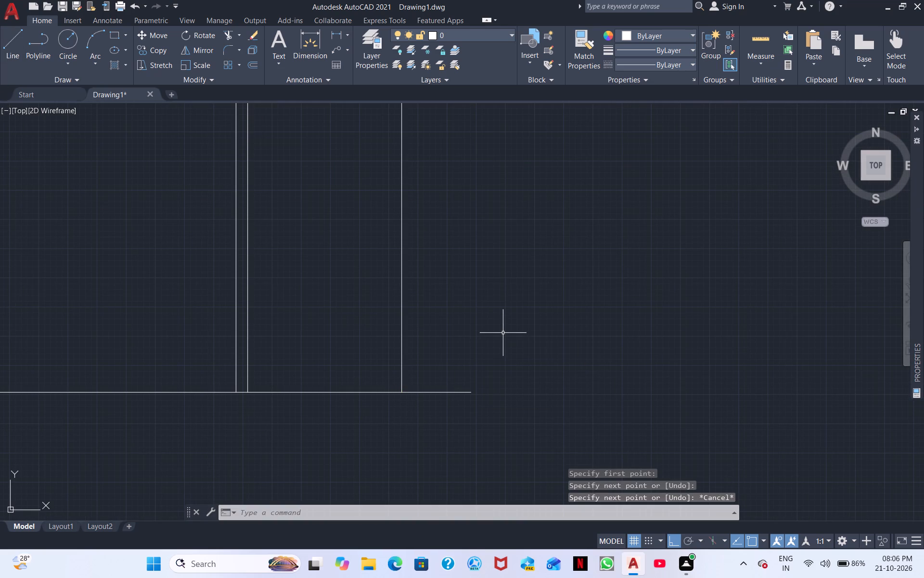
Extend the east wall's outer face line south to the new south line.
right_click(503, 333)
left_click(564, 129)
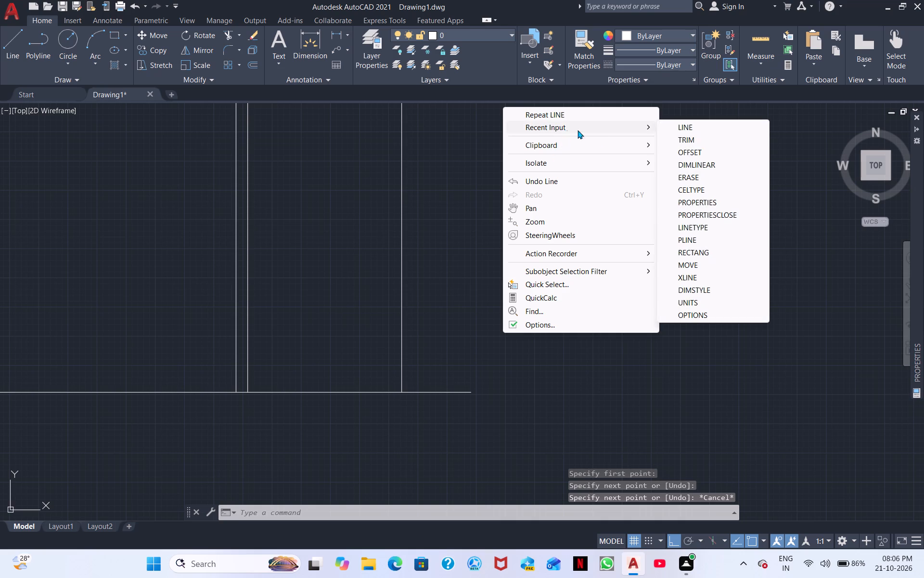
left_click(689, 144)
scroll(526, 286, "down", 2)
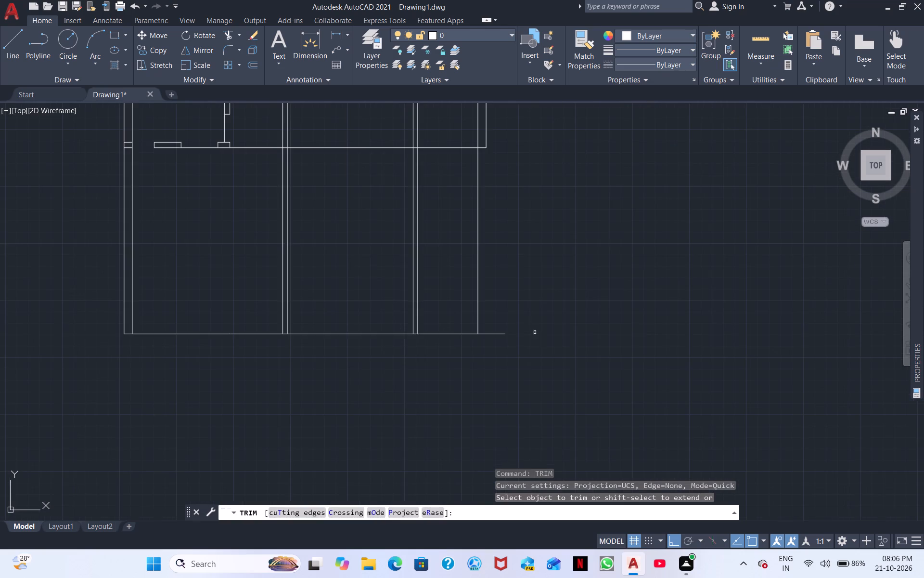
middle_click_drag(553, 285, 575, 388)
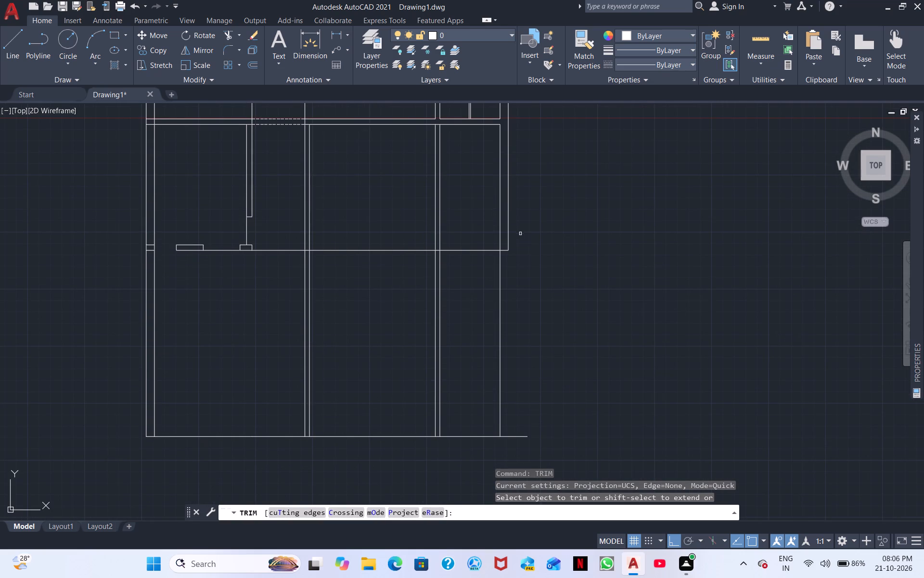
left_click(509, 246, "shift")
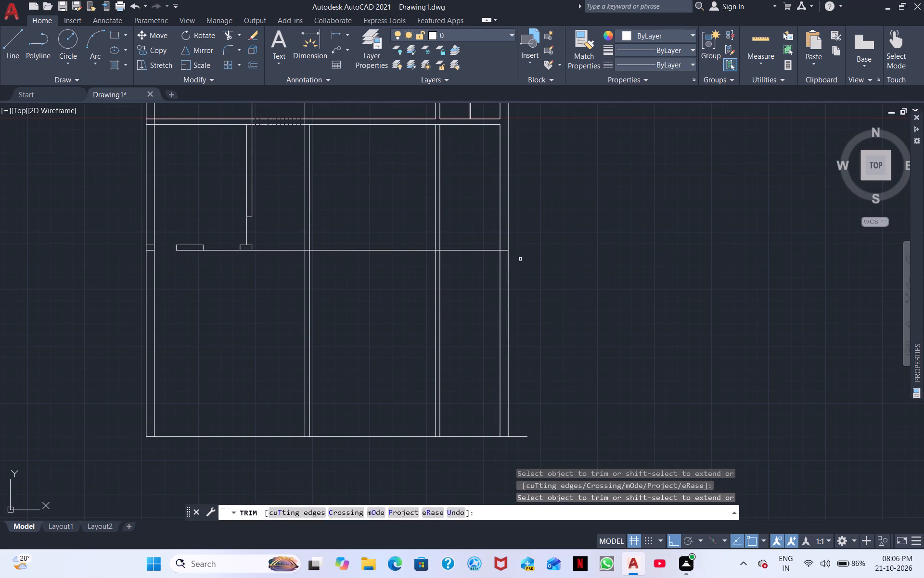
Trim the enclosure's south face line across the gap between its middle wall piece and southeast corner piece.
middle_click_drag(473, 337, 502, 467)
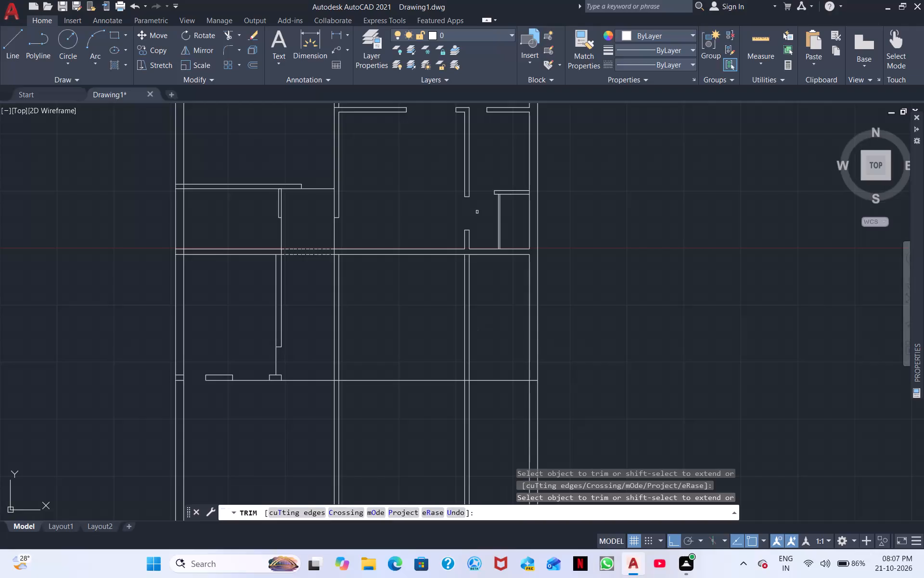
left_click(243, 381, "shift")
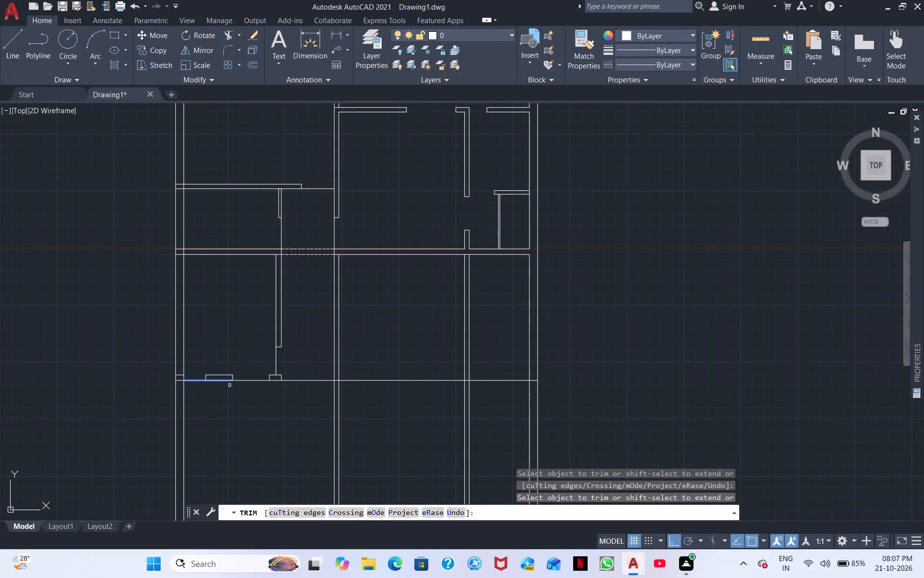
Trim the overhang of the new south line beyond the east wall's outer face.
scroll(259, 418, "down", 1)
middle_click_drag(259, 414, 260, 335)
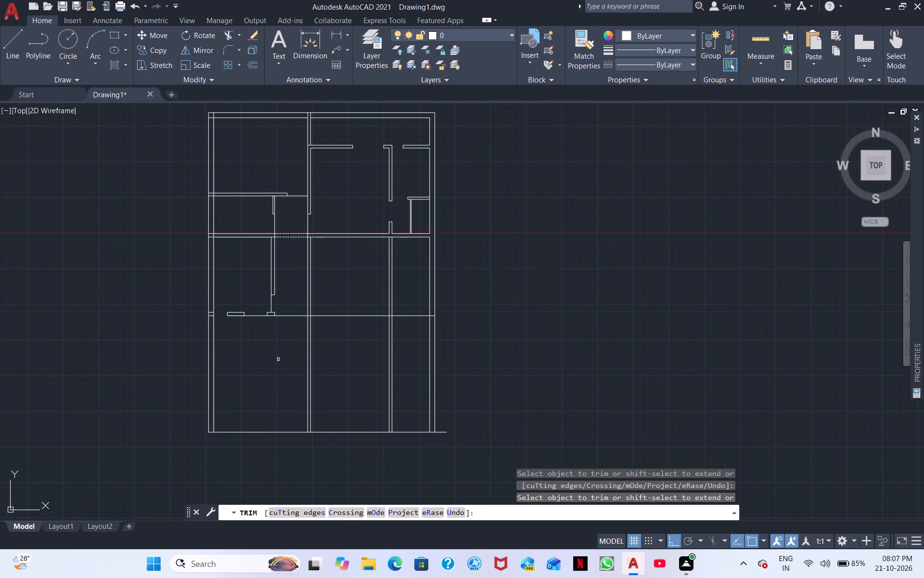
middle_click_drag(278, 363, 275, 400)
scroll(451, 464, "up", 4)
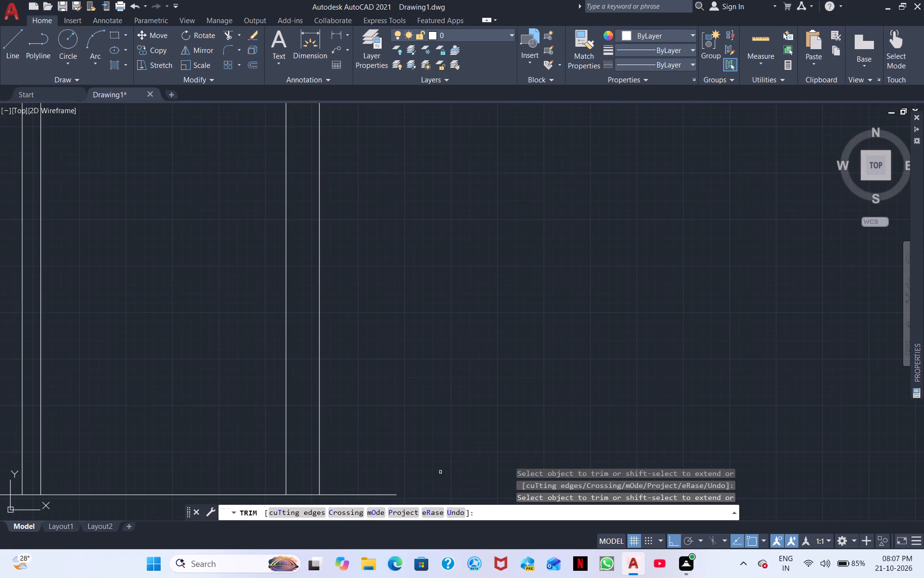
left_click(359, 496)
Trim both lines of the eastern partition between the middle cross wall and the enclosure's south face line.
scroll(376, 451, "down", 2)
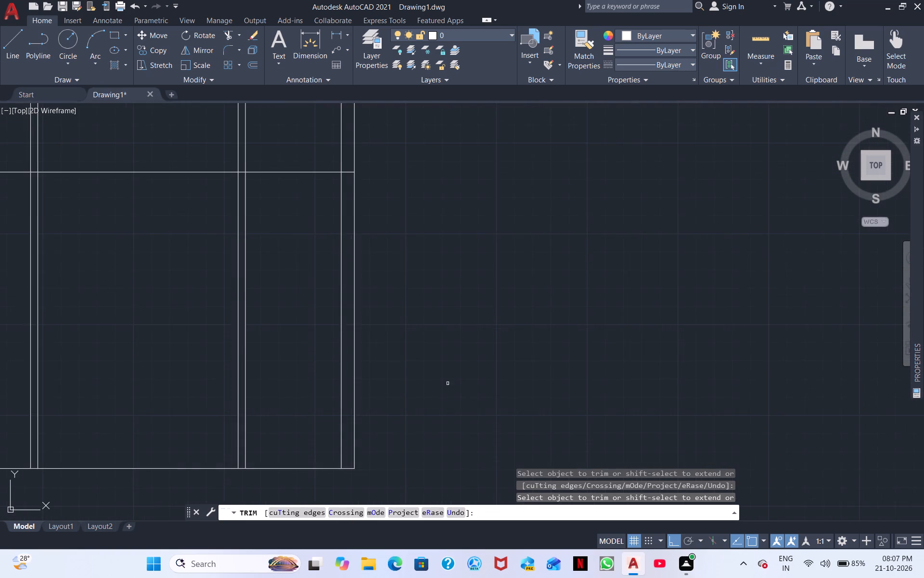
middle_click_drag(448, 383, 508, 497)
scroll(582, 363, "down", 2)
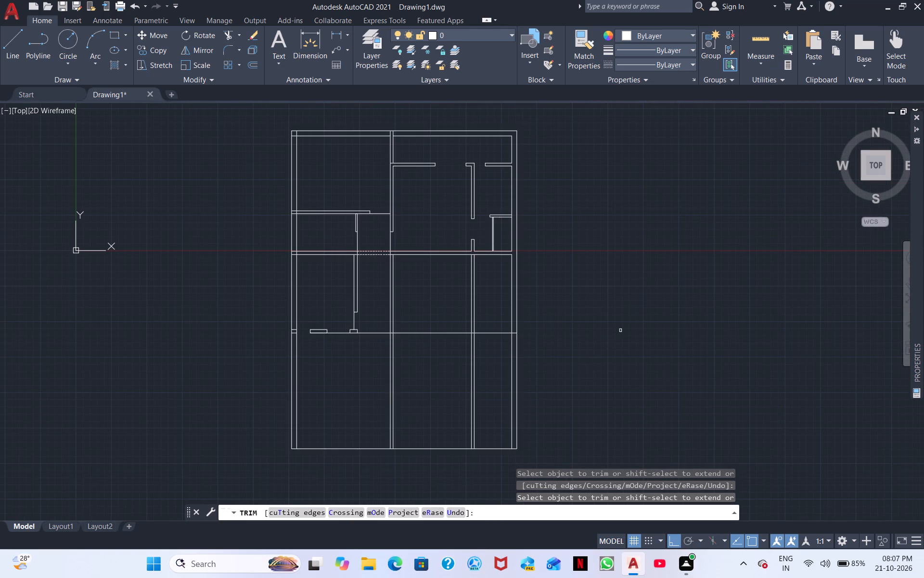
middle_click_drag(622, 328, 633, 379)
left_click_drag(496, 356, 472, 356)
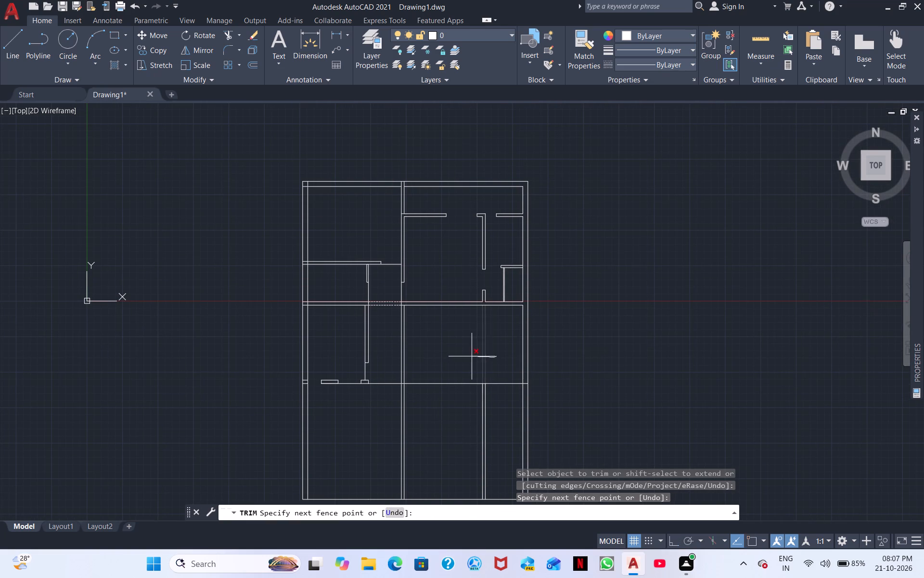
left_click_drag(472, 356, 468, 355)
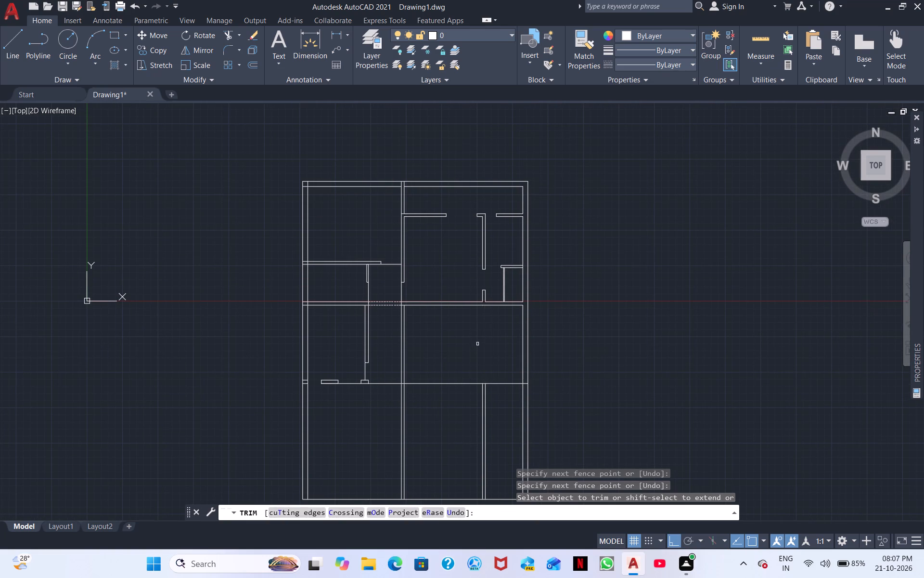
Trim both lines of the western partition between the middle cross wall and the enclosure's south face line.
middle_click_drag(477, 344, 517, 334)
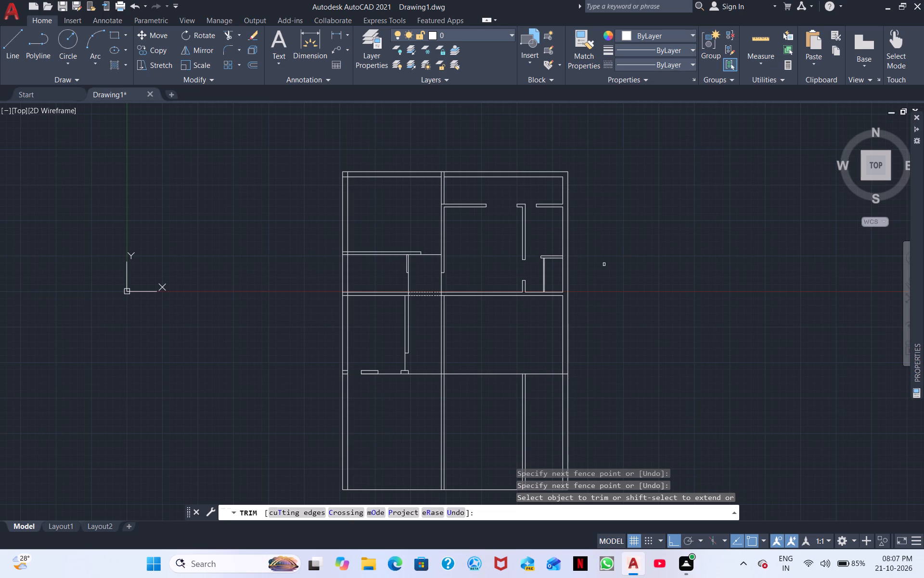
scroll(449, 346, "up", 3)
middle_click_drag(450, 350, 442, 384)
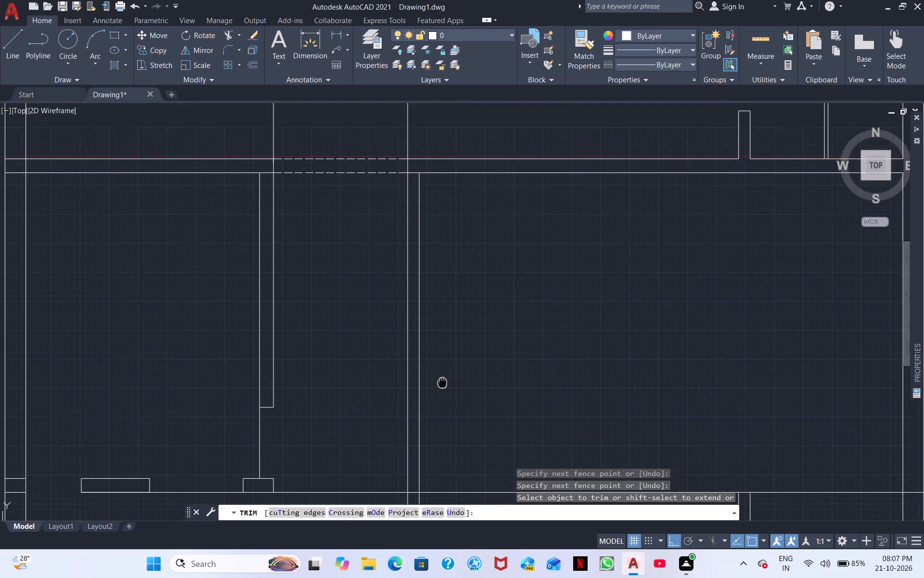
middle_click_drag(442, 384, 441, 391)
scroll(450, 384, "down", 1)
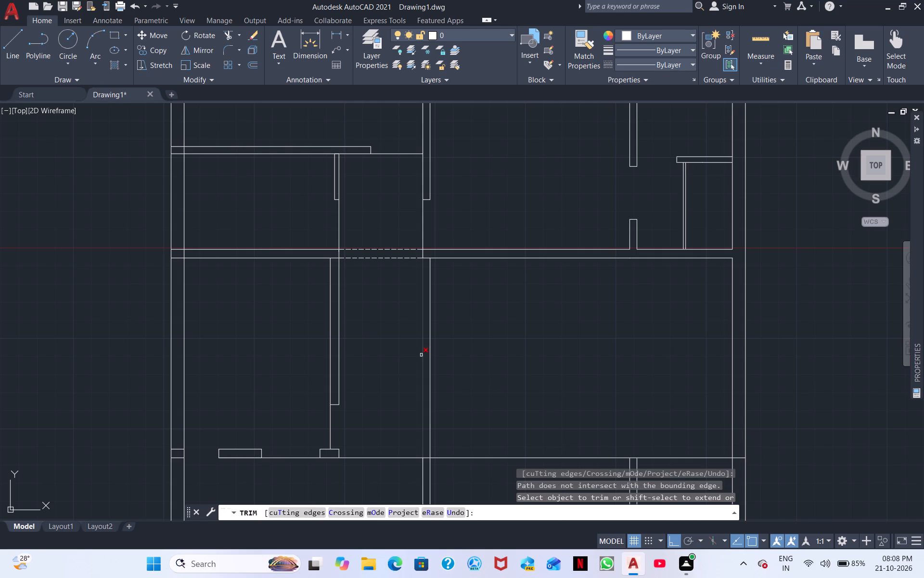
left_click(422, 355)
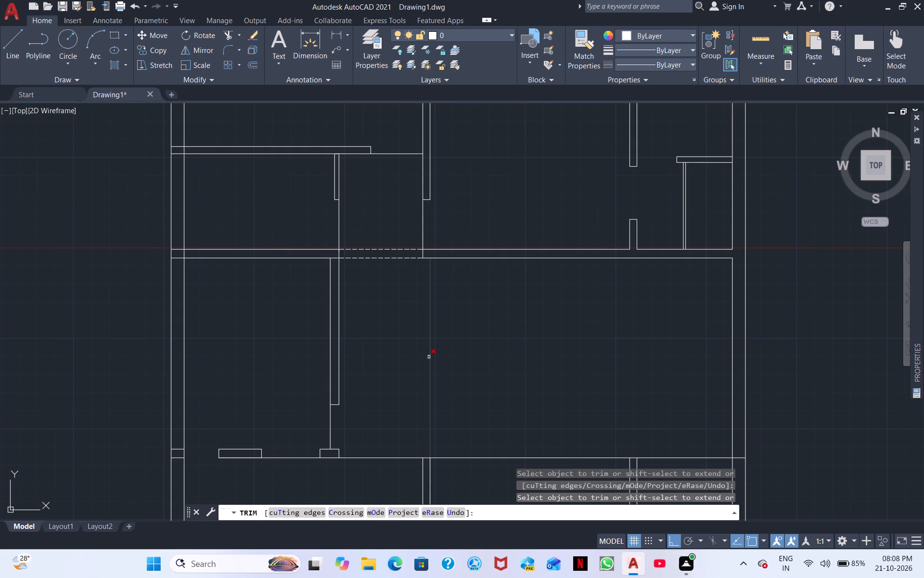
left_click(429, 357)
Trim away both lines of the eastern partition between the enclosure's south face line and the building's south line.
scroll(465, 359, "down", 2)
middle_click_drag(501, 366, 497, 341)
scroll(469, 341, "up", 1)
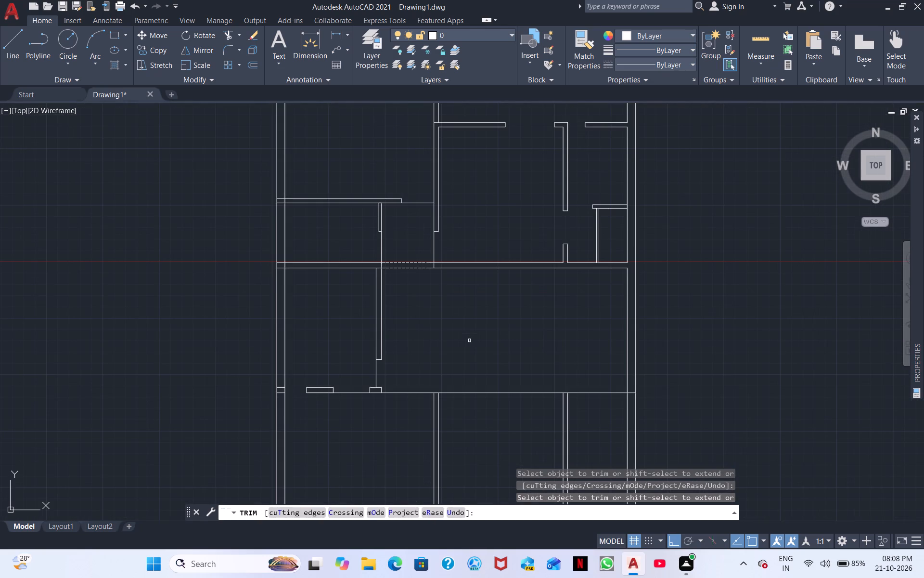
scroll(433, 352, "up", 2)
middle_click_drag(420, 354, 419, 354)
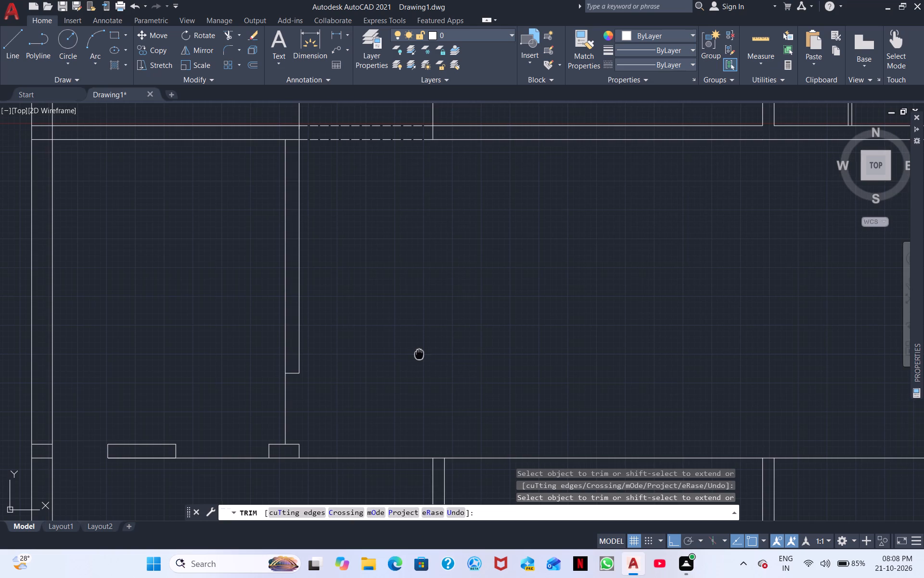
middle_click_drag(419, 354, 467, 358)
middle_click_drag(490, 371, 429, 365)
scroll(513, 355, "down", 1)
middle_click_drag(510, 358, 332, 296)
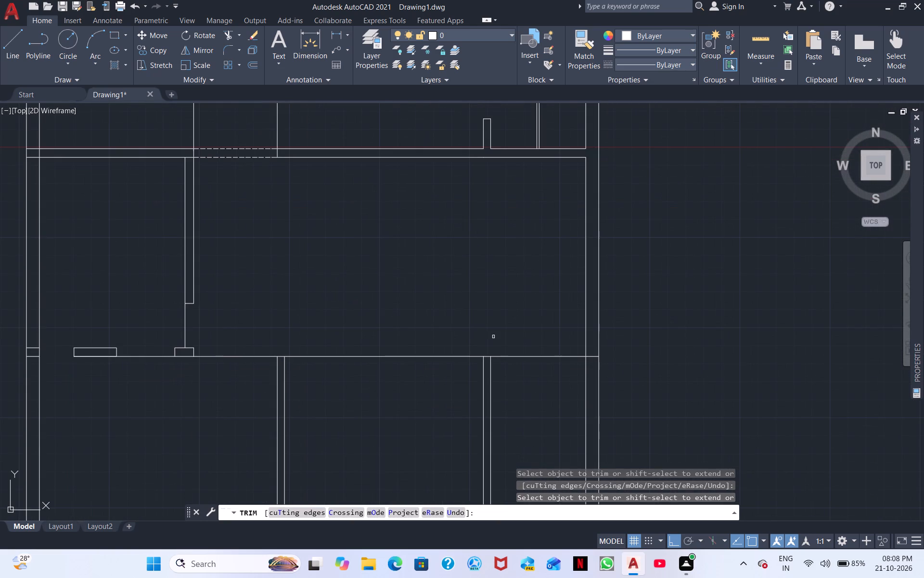
middle_click_drag(496, 314, 351, 316)
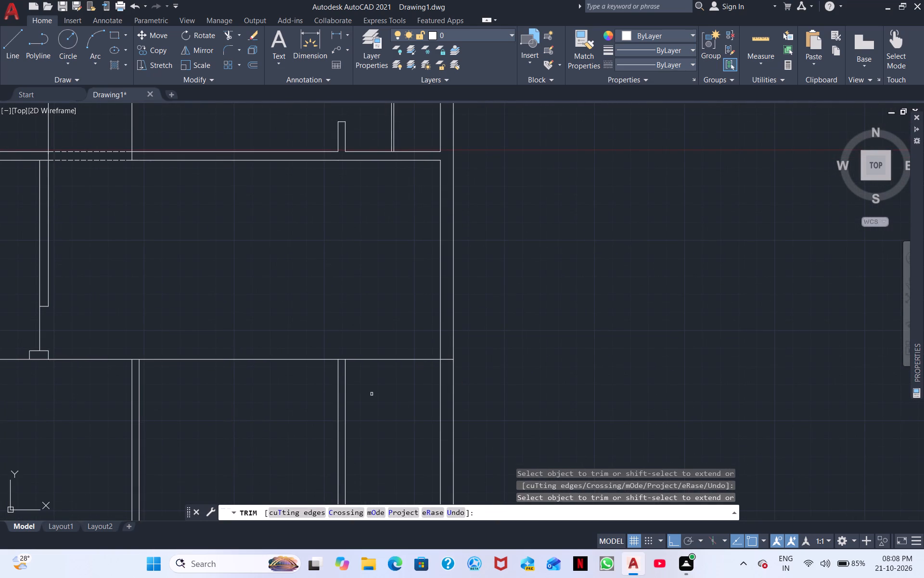
middle_click_drag(372, 394, 362, 241)
middle_click_drag(372, 335, 372, 275)
scroll(375, 295, "down", 1)
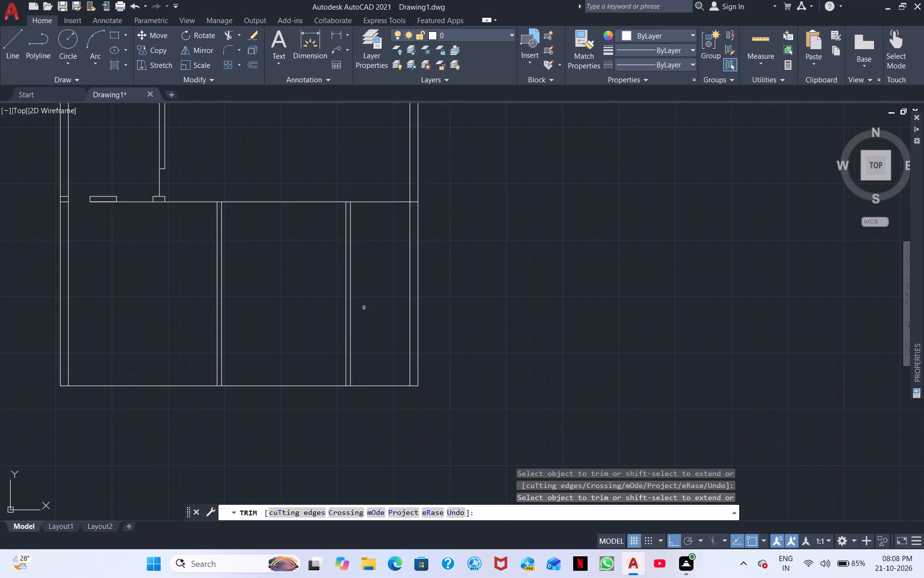
middle_click(358, 311)
left_click(360, 314)
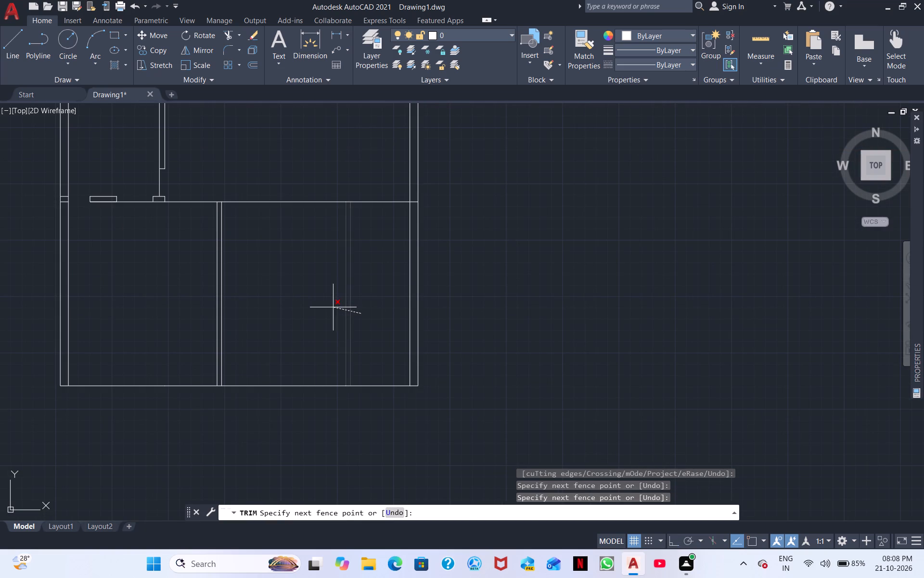
left_click(333, 307)
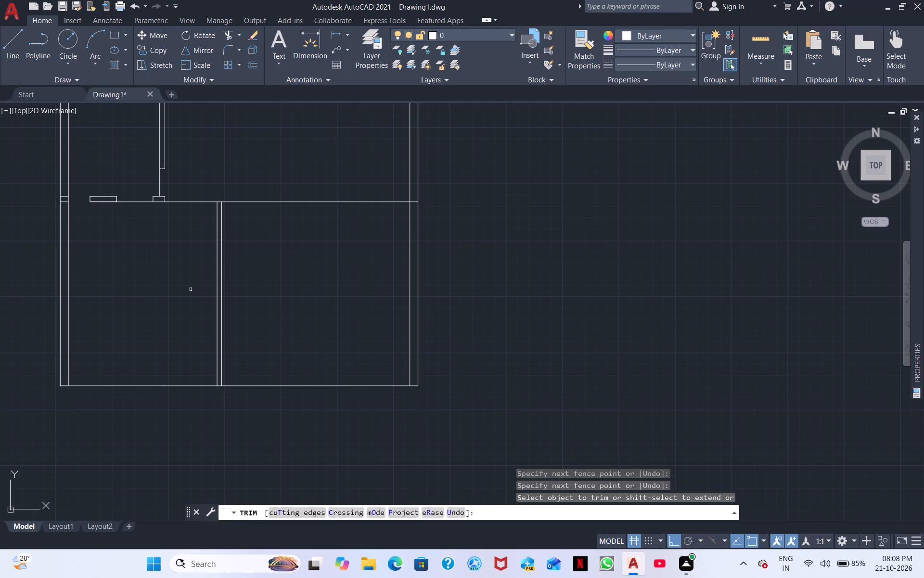
right_click(348, 268)
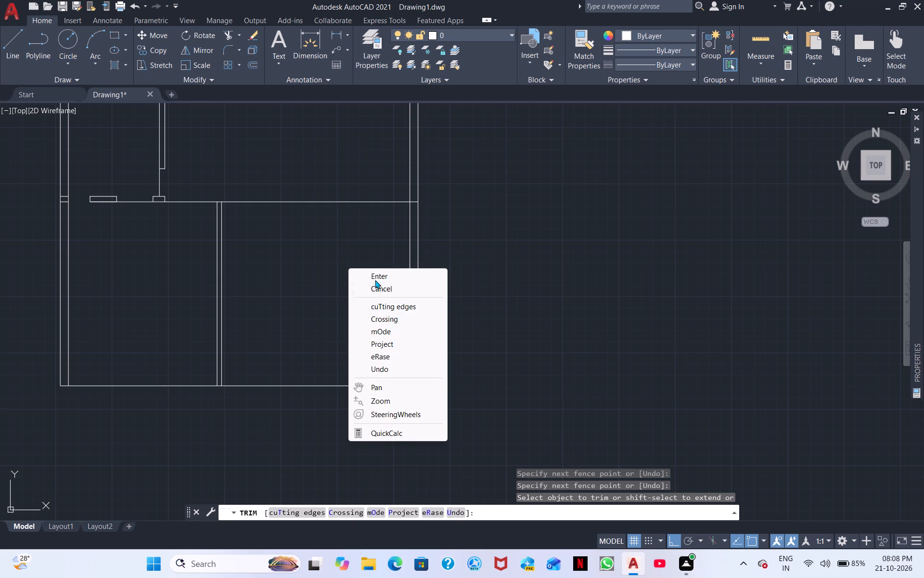
left_click(396, 276)
Draw a small rectangle from the southeast corner wall piece's northeast corner to a point farther east on the enclosure's south face line.
scroll(346, 292, "down", 1)
middle_click_drag(463, 291, 505, 275)
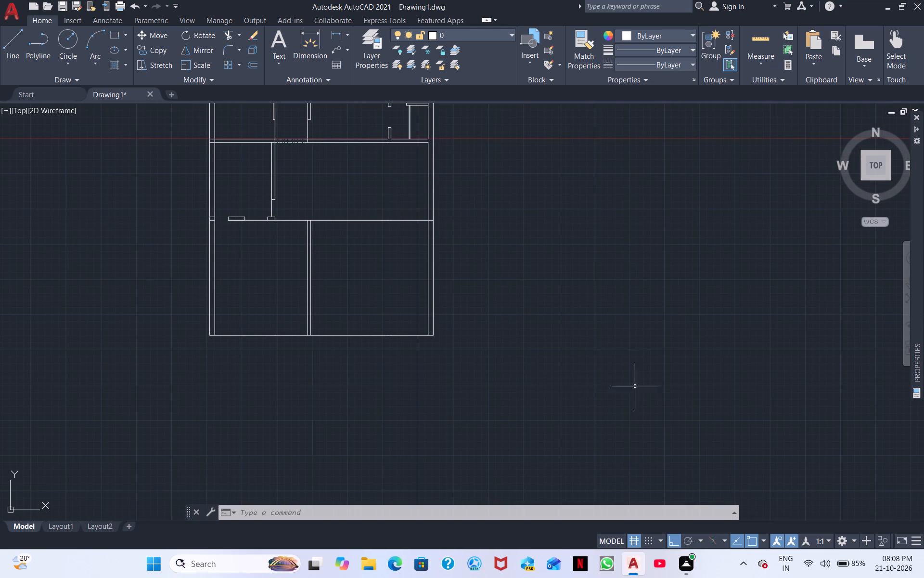
scroll(337, 254, "up", 1)
middle_click_drag(337, 253, 337, 266)
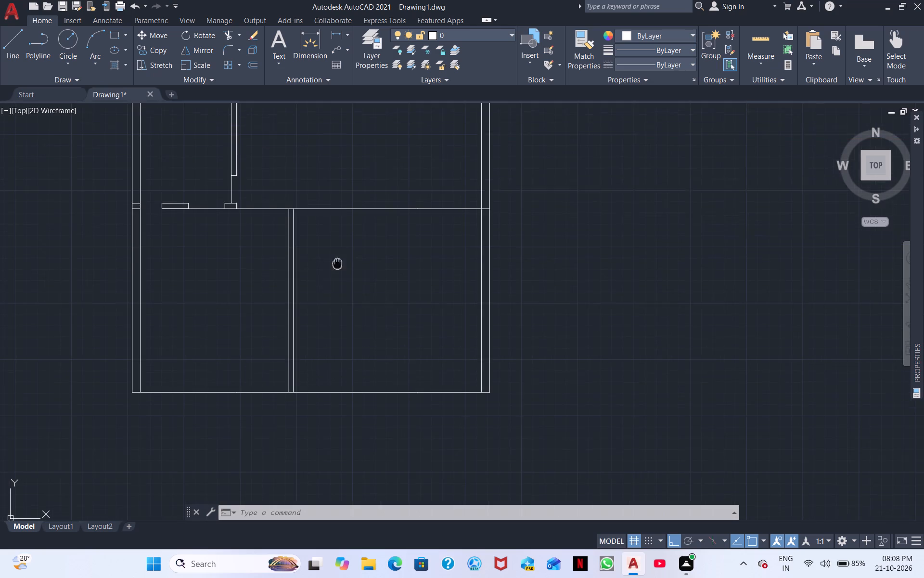
middle_click_drag(337, 266, 337, 340)
scroll(327, 311, "up", 3)
scroll(190, 277, "down", 1)
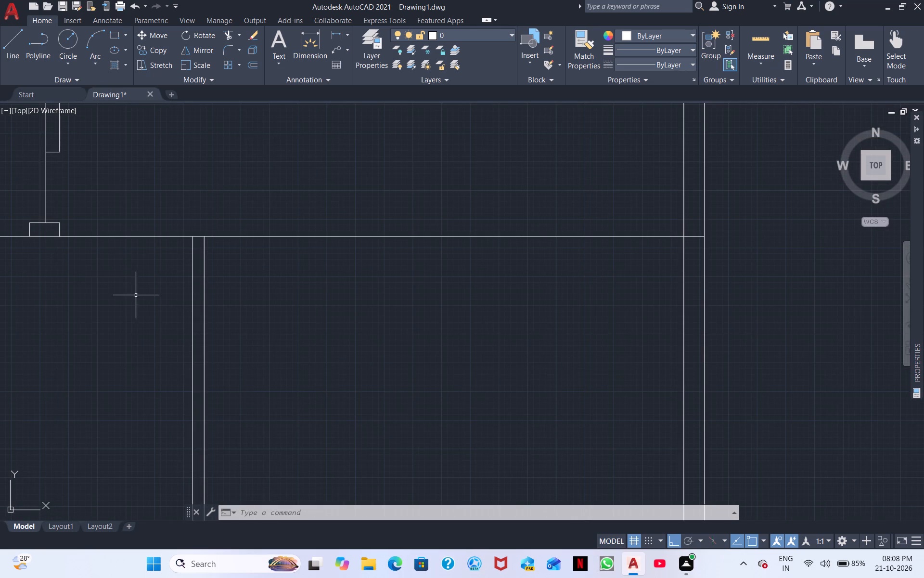
left_click(113, 29)
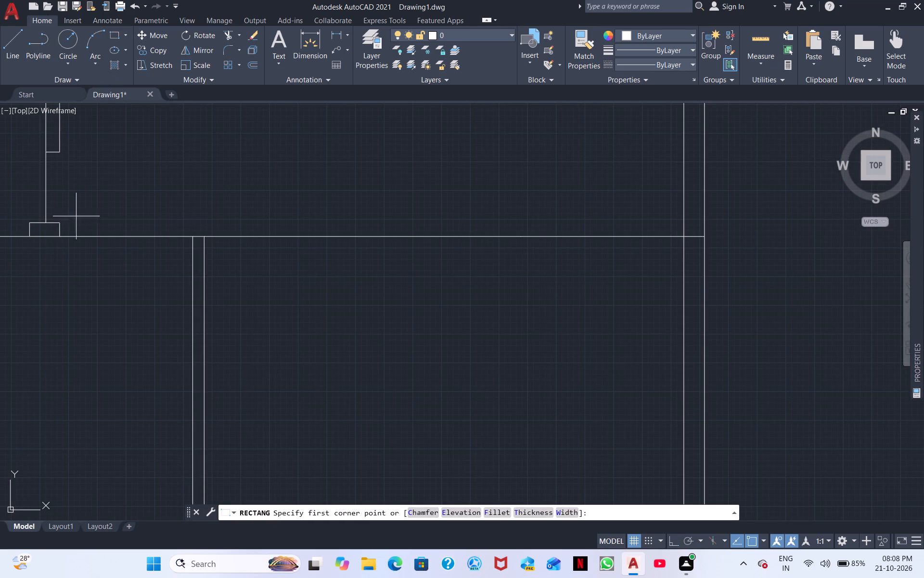
left_click(65, 225)
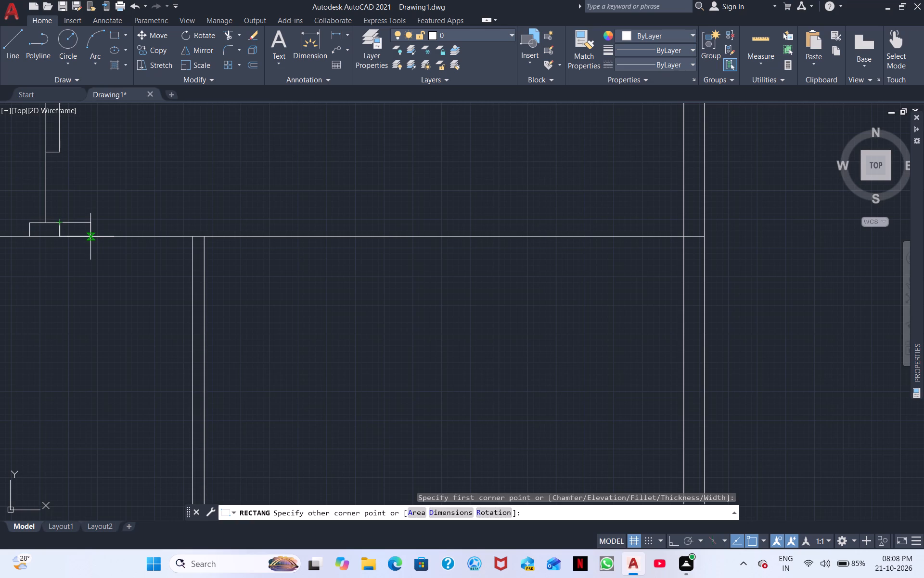
left_click(90, 236)
right_click(111, 220)
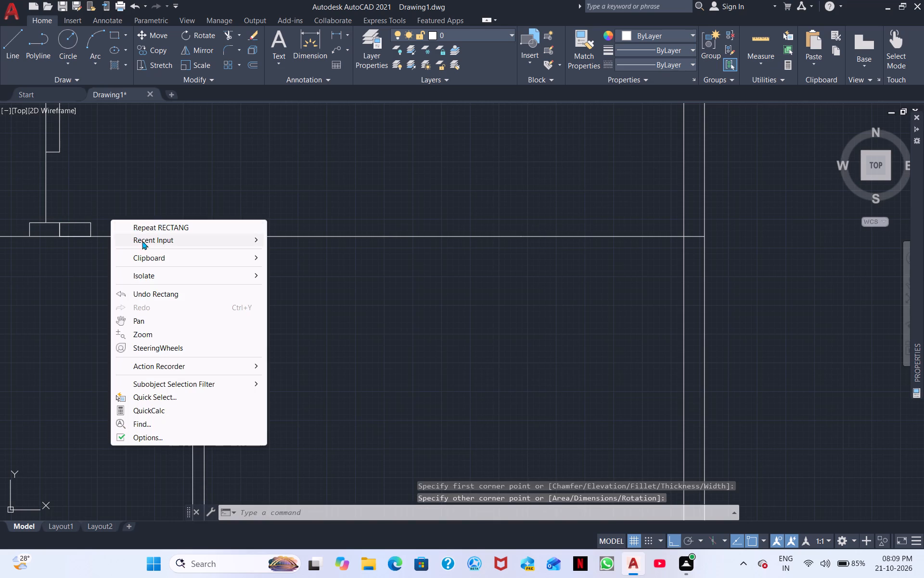
Move the small rectangle east along the enclosure's south face line so its southwest corner meets the remaining southern partition's west line.
key("Escape")
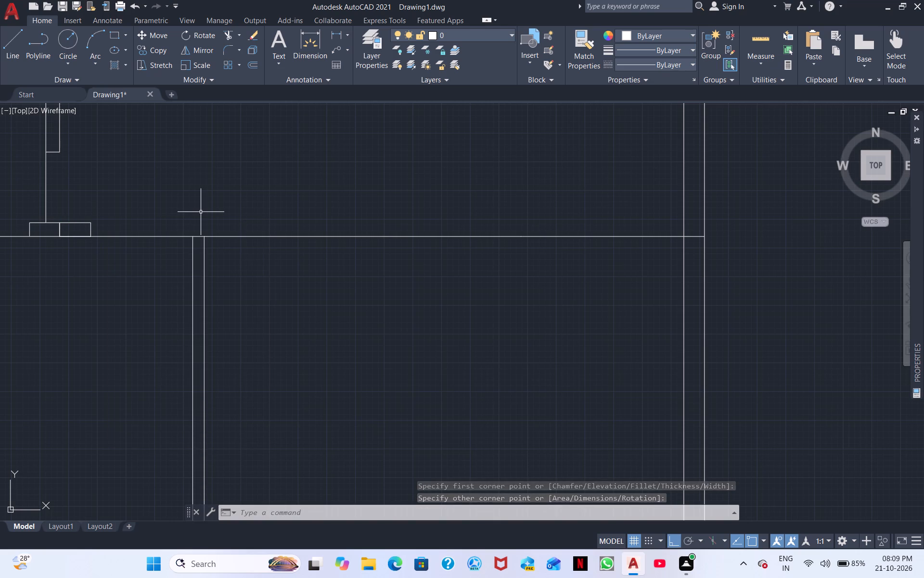
left_click(90, 223)
right_click(143, 233)
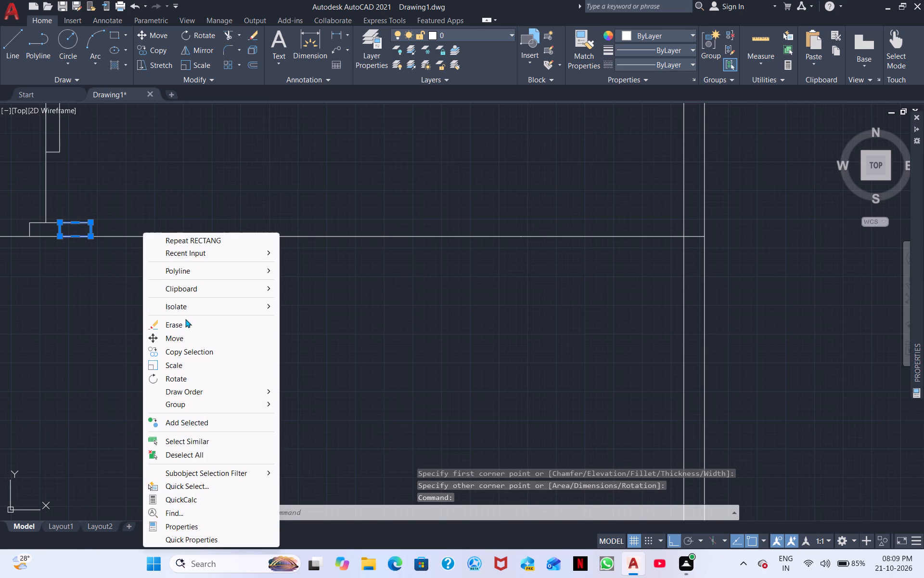
left_click(179, 339)
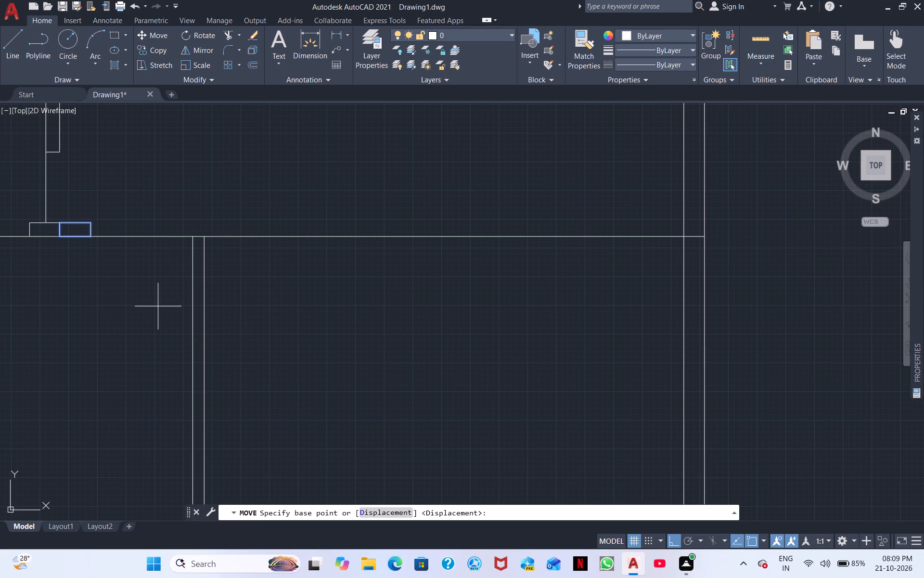
scroll(87, 270, "up", 2)
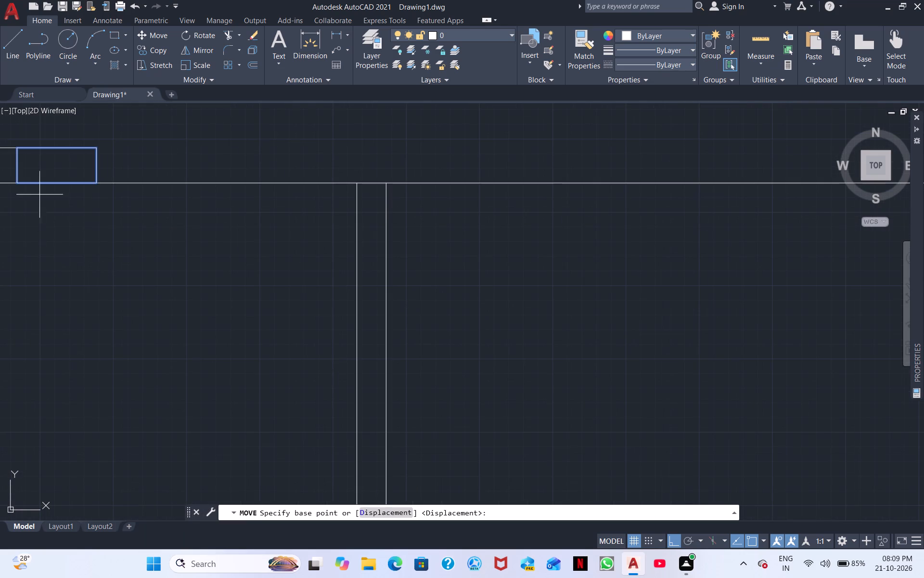
left_click(17, 178)
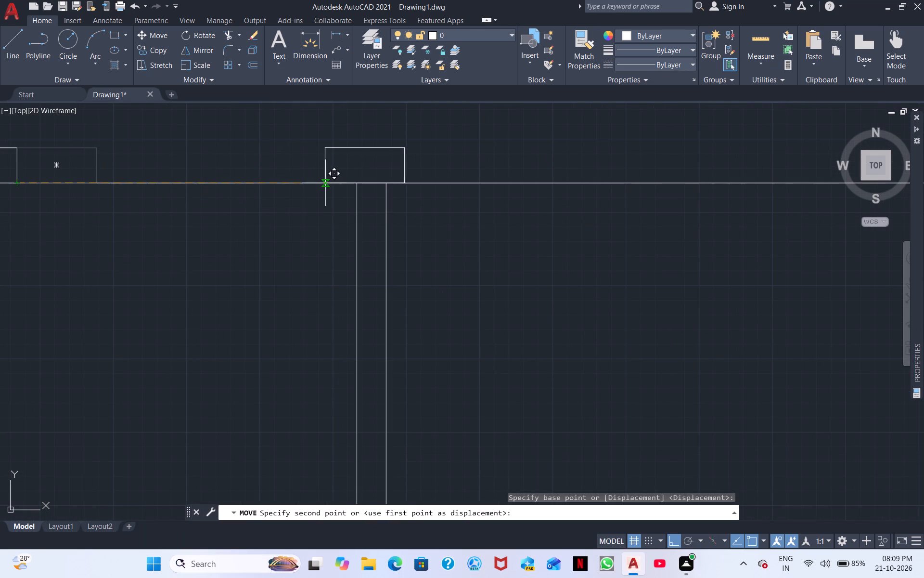
left_click(356, 188)
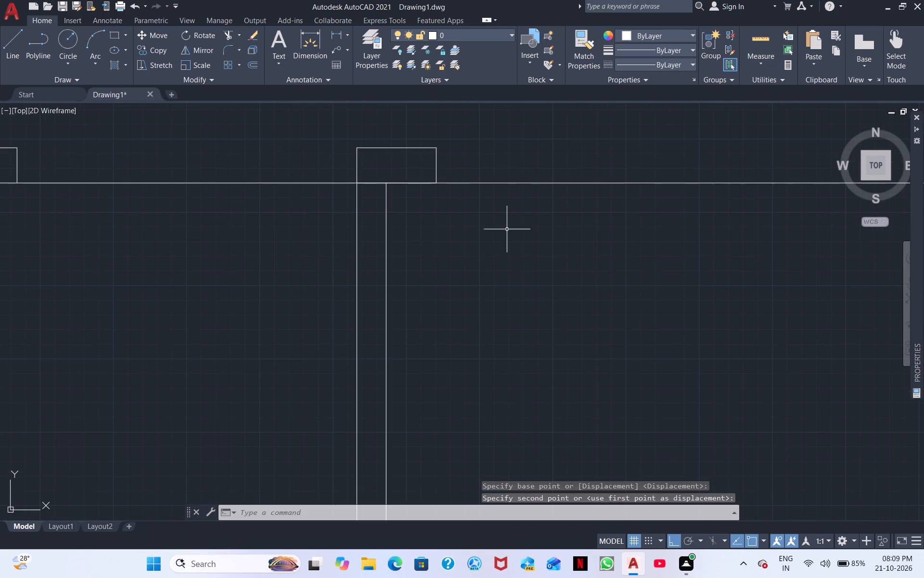
Offset all segments of the building's south line between the southern partition and the east wall 9" north.
scroll(507, 229, "down", 1)
middle_click_drag(500, 223, 472, 215)
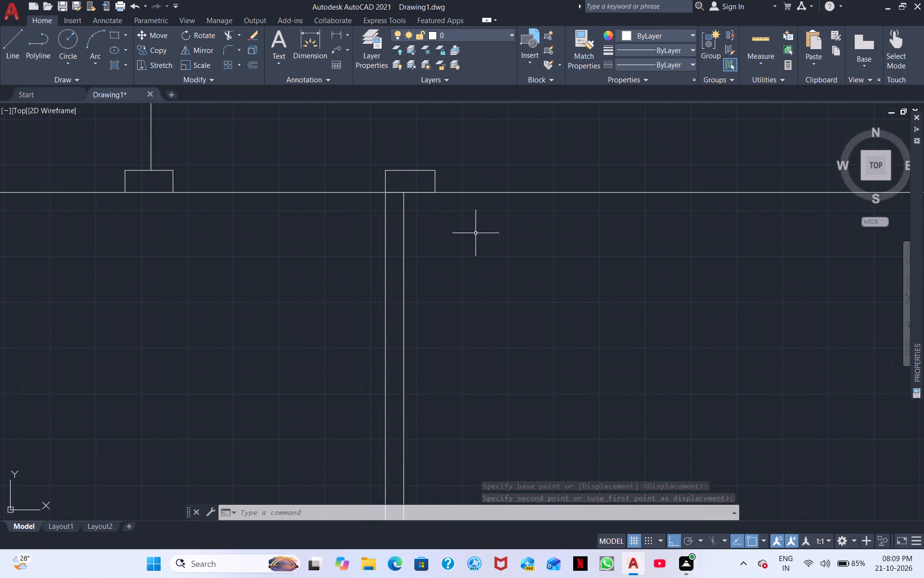
scroll(468, 300, "down", 2)
middle_click_drag(516, 309, 500, 255)
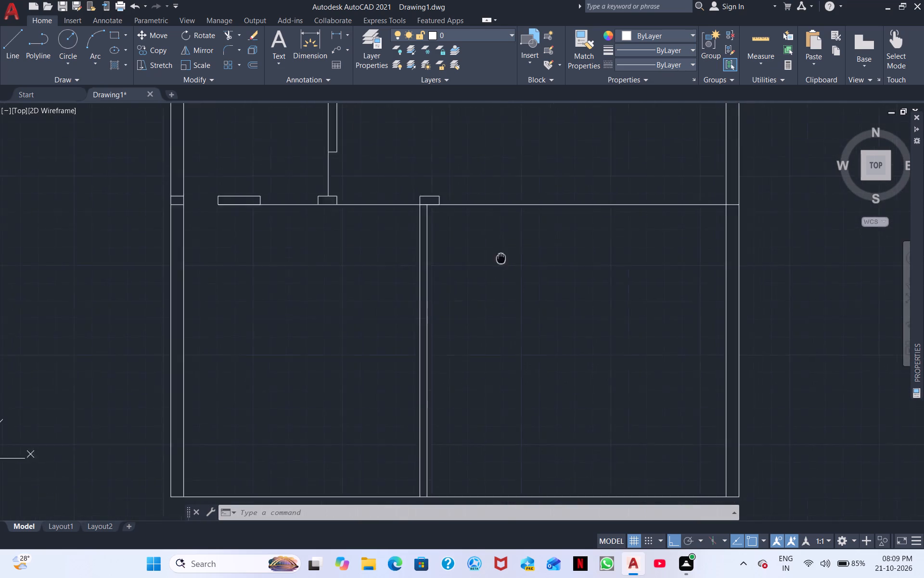
middle_click_drag(500, 255, 463, 204)
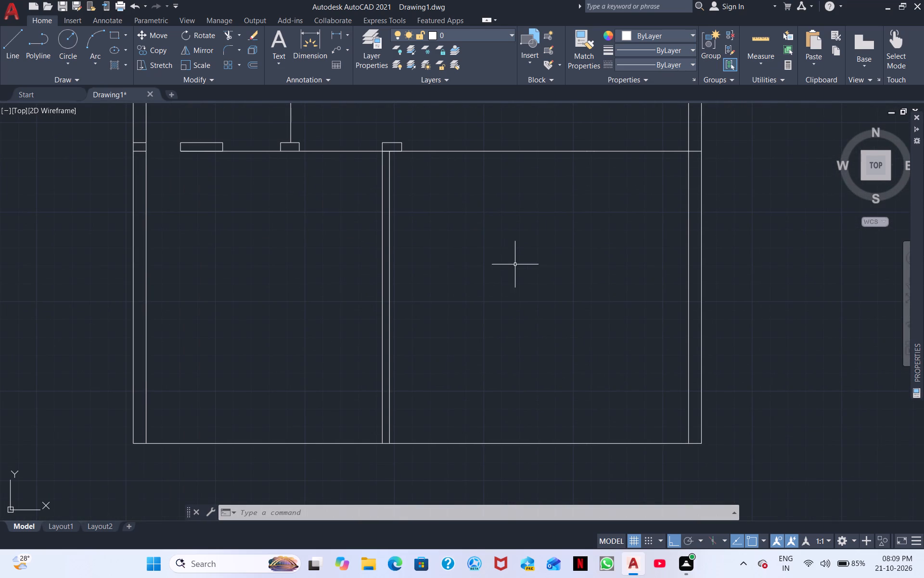
middle_click_drag(527, 268, 463, 223)
middle_click_drag(510, 263, 423, 225)
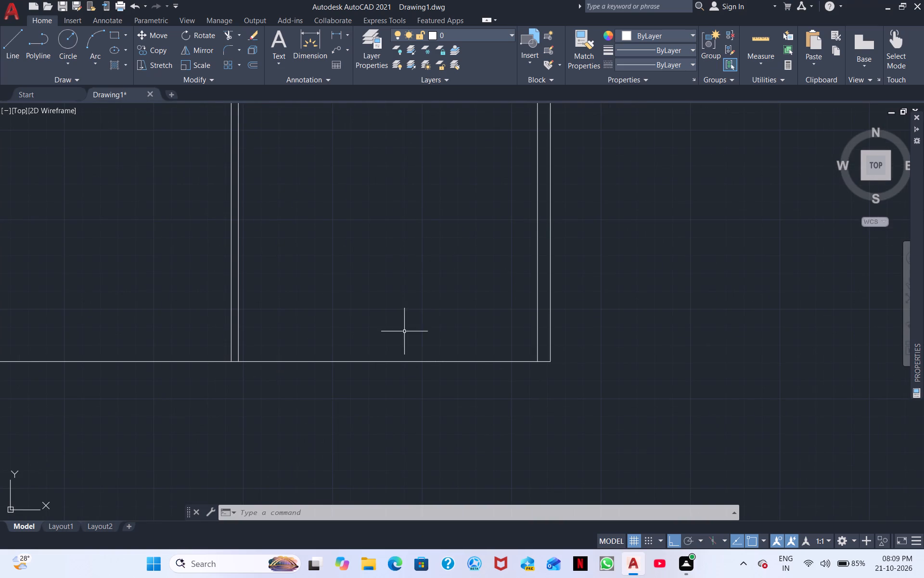
scroll(190, 235, "up", 1)
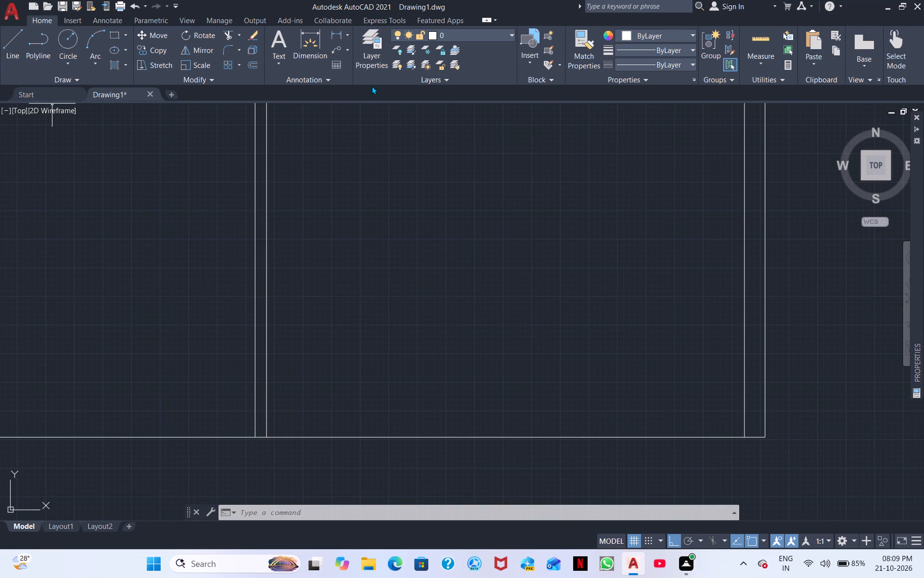
key("o")
key("space")
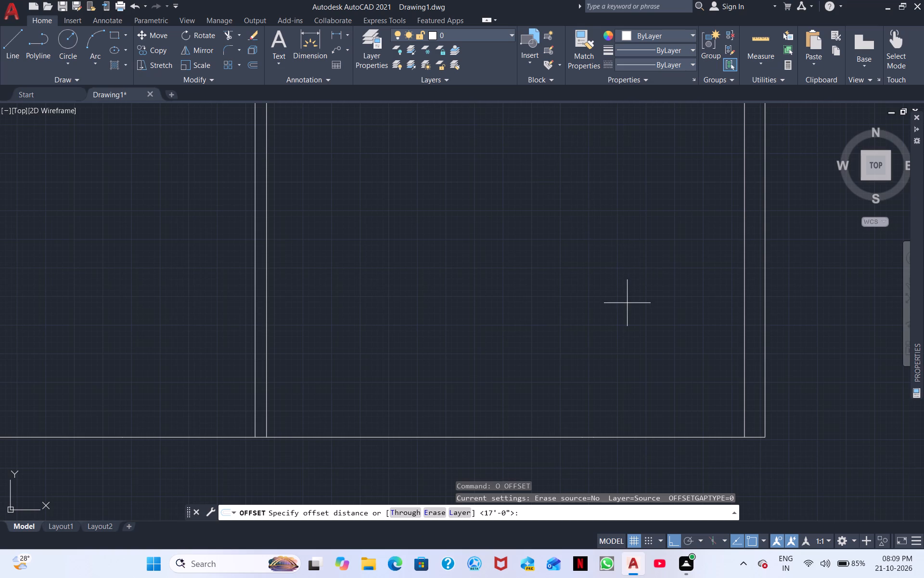
key("9")
key("shift+quotedbl")
key("Return")
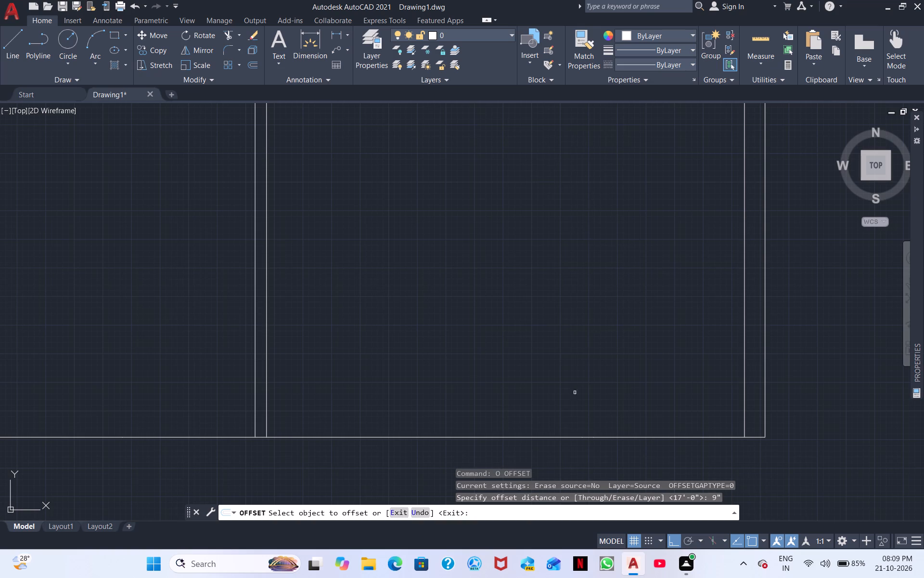
left_click(549, 437)
left_click(544, 431)
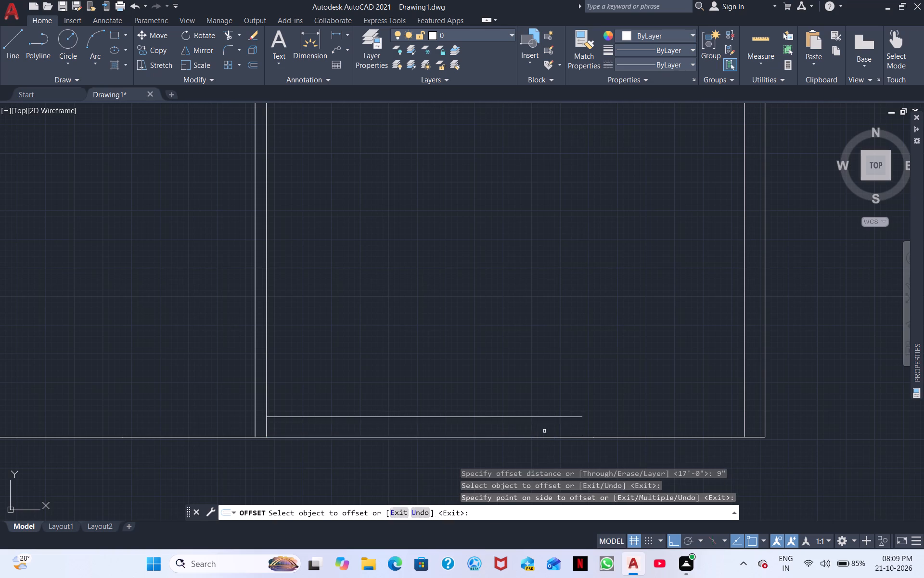
left_click(600, 438)
left_click(603, 426)
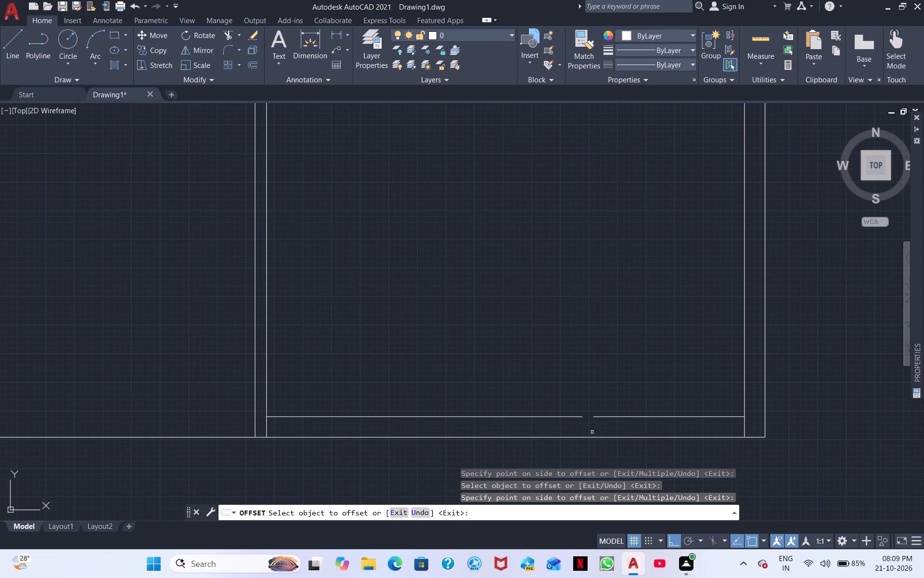
left_click(587, 439)
left_click(588, 437)
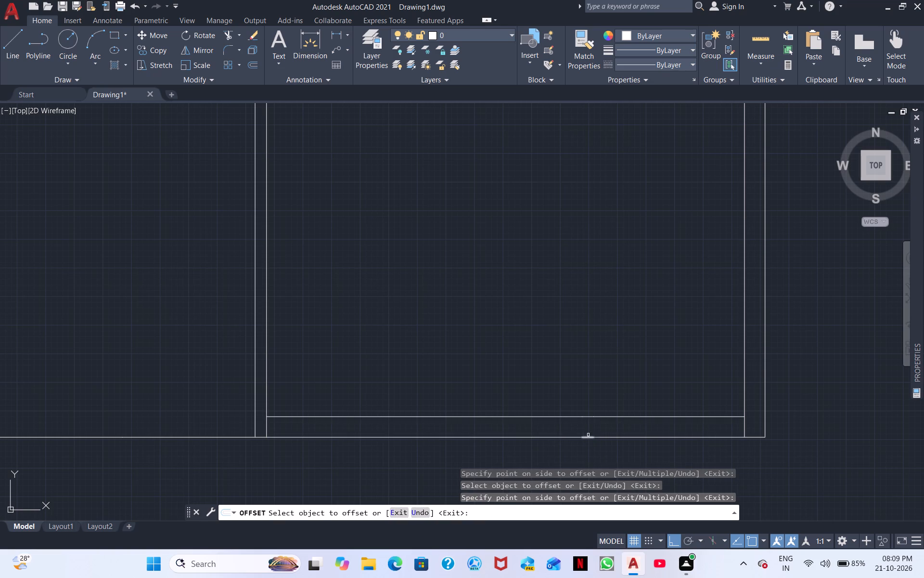
left_click(590, 430)
left_click(758, 439)
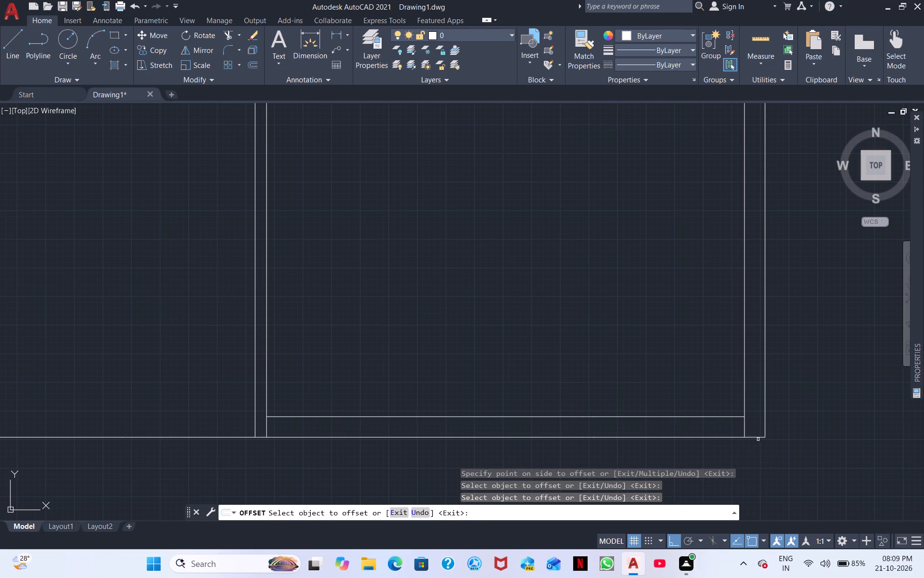
left_click(754, 435)
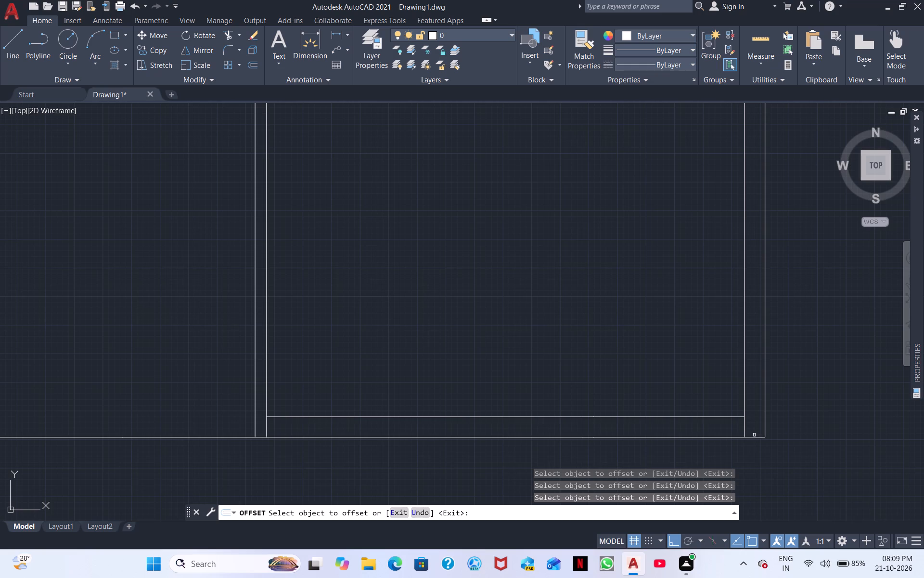
left_click(754, 435)
left_click(753, 422)
scroll(747, 434, "down", 2)
scroll(750, 448, "up", 2)
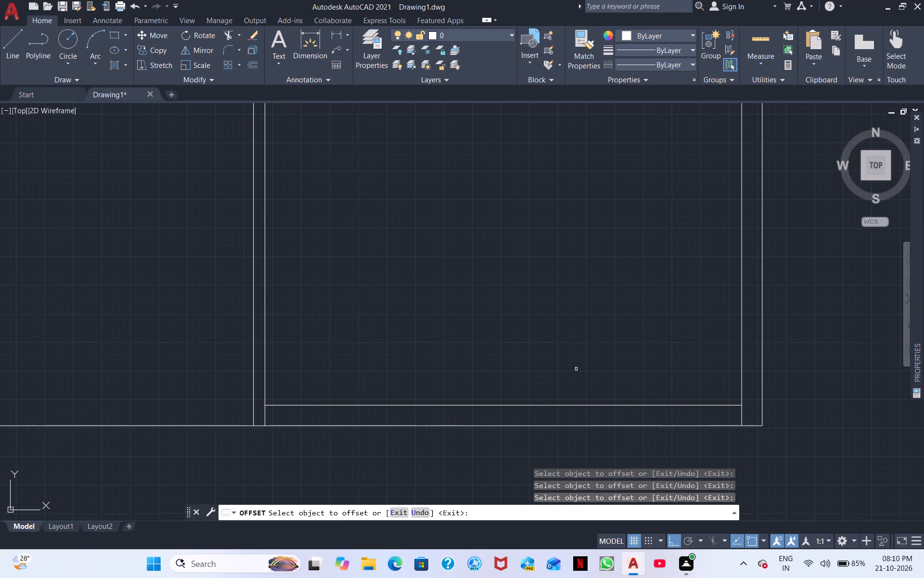
key("space")
Offset all segments of the south wall's inner line 8'8" north, between the southern partition and the east wall.
key("space")
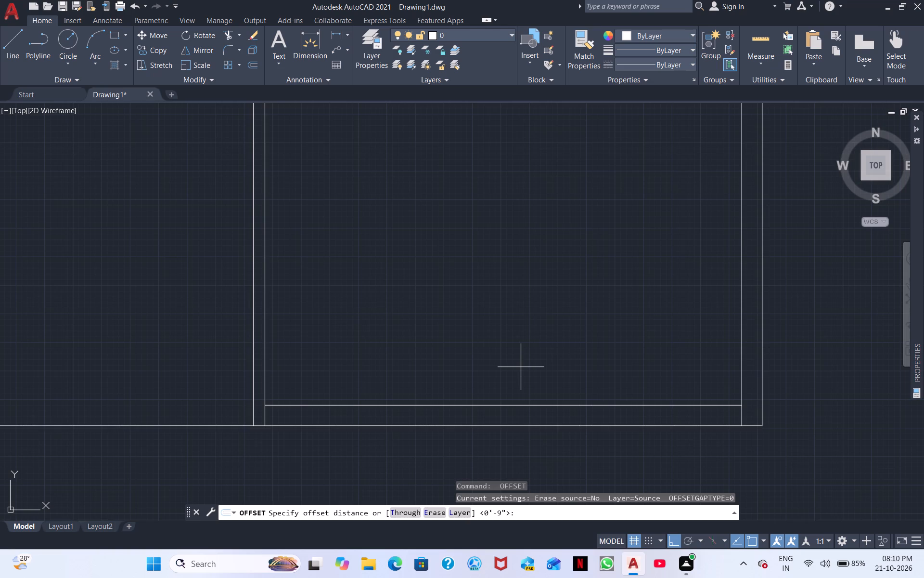
scroll(521, 367, "down", 1)
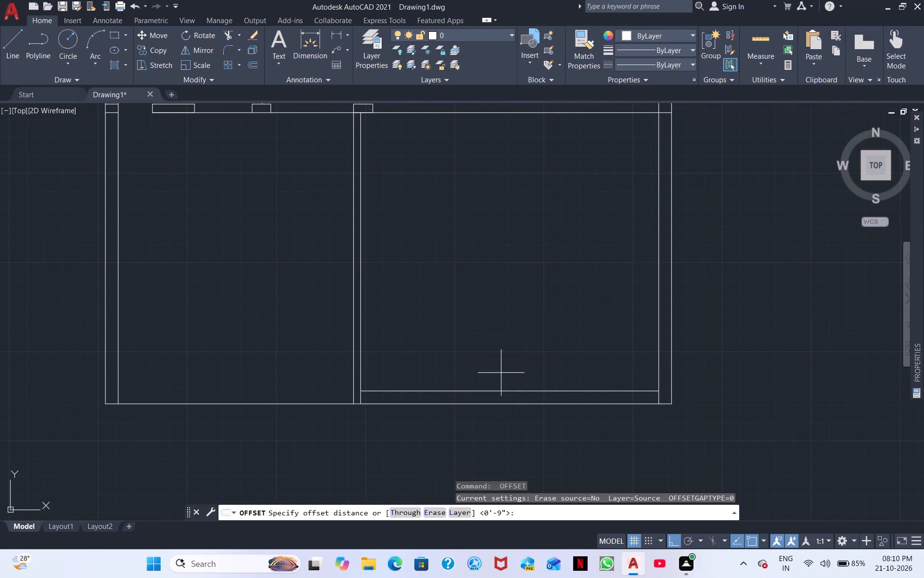
key("space")
key("space")
key("space")
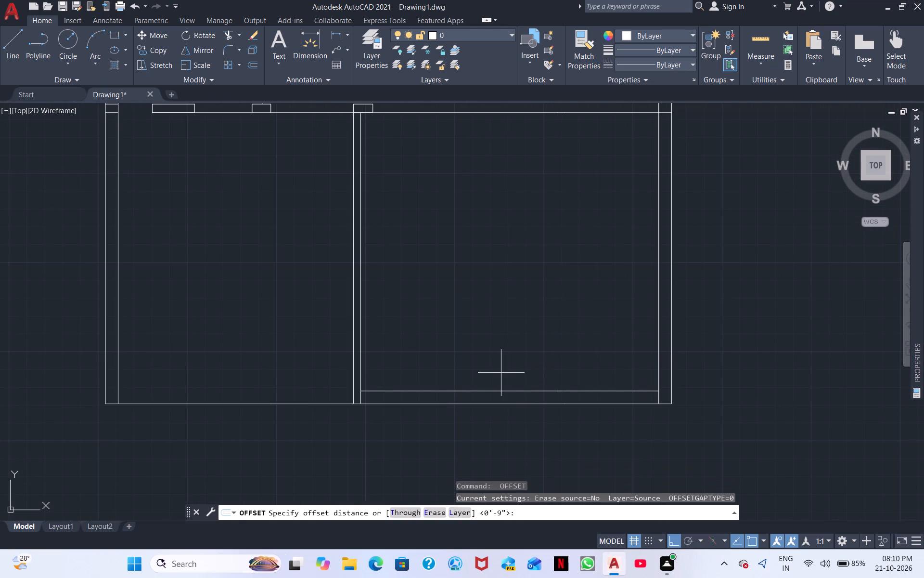
type("8'8\"")
key("Return")
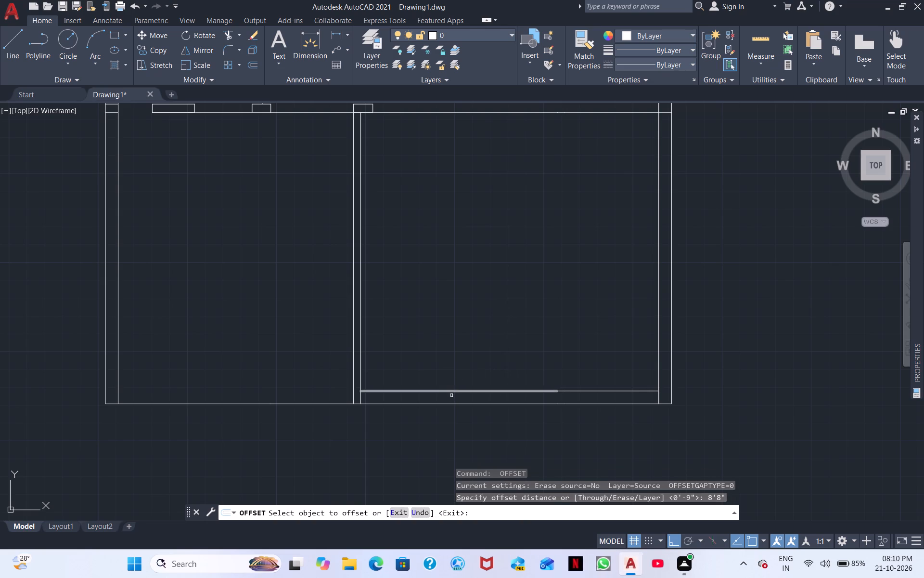
left_click(450, 391)
left_click(455, 380)
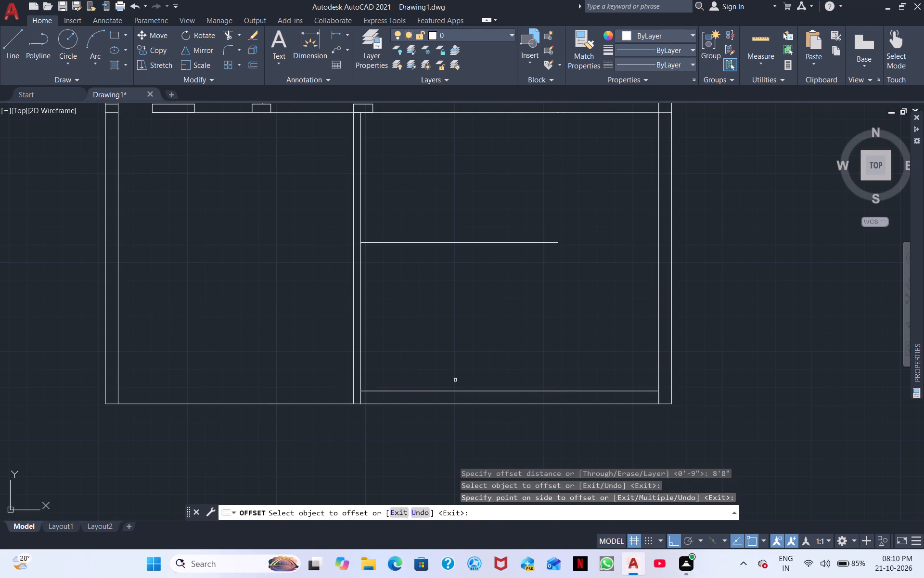
left_click(624, 391)
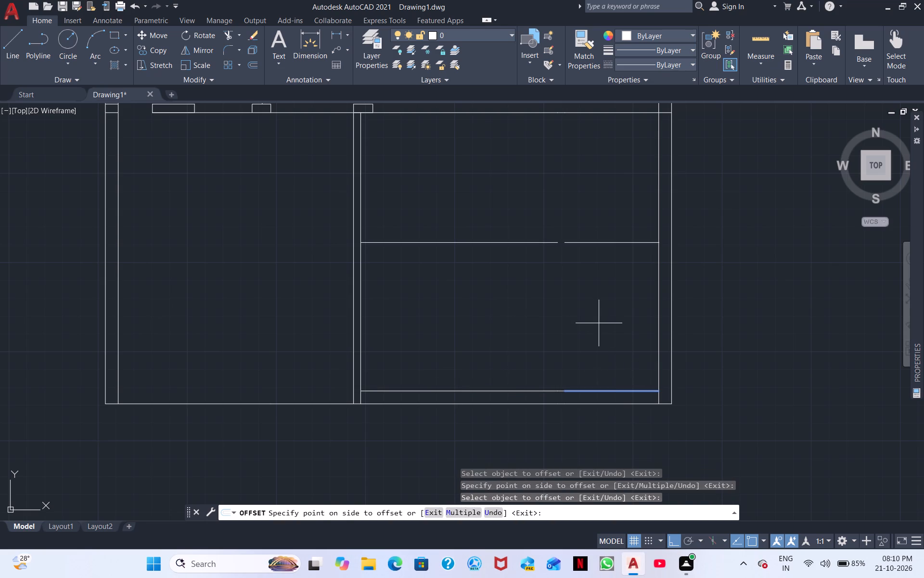
left_click(587, 295)
left_click(567, 392)
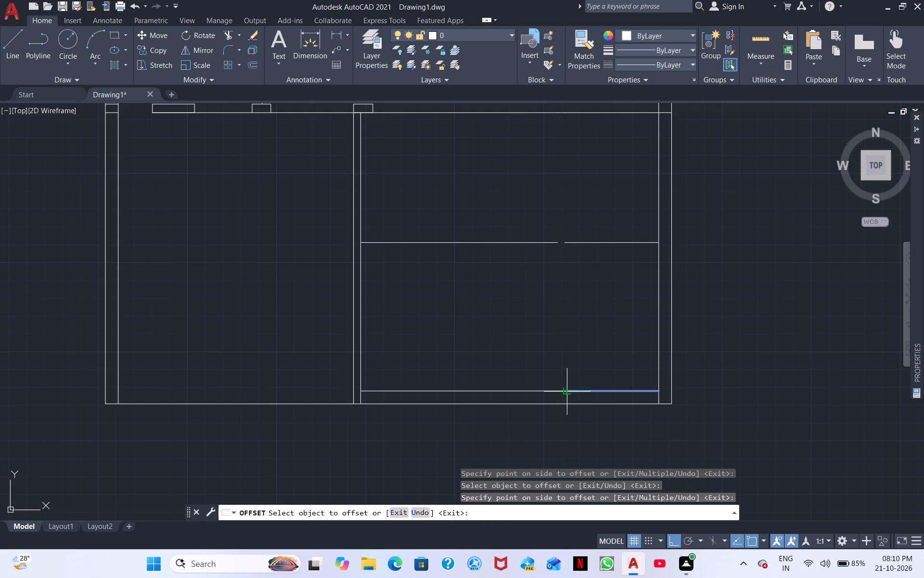
left_click(559, 392)
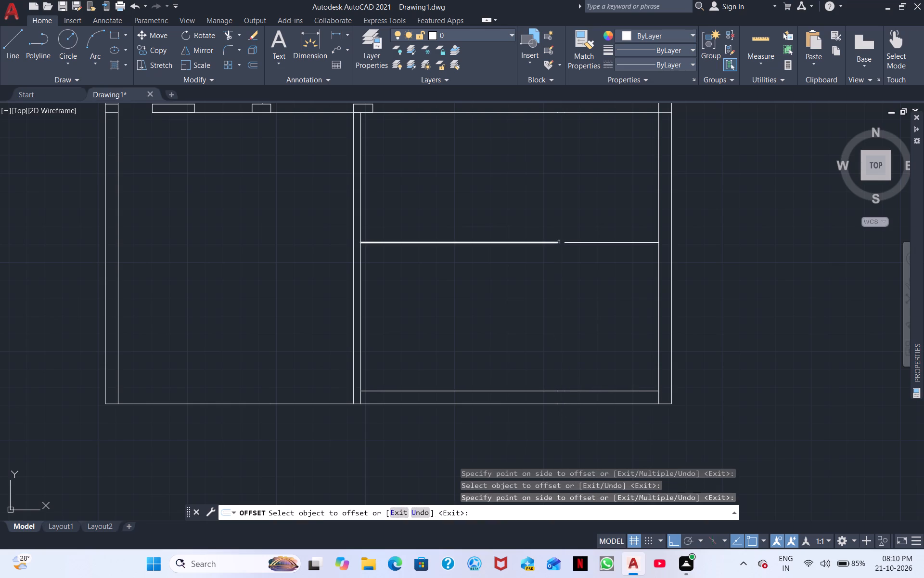
left_click(560, 392)
left_click(554, 367)
Measure the north-south distance from the southeast room's north line to the offset line below it with a linear dimension.
scroll(521, 335, "down", 3)
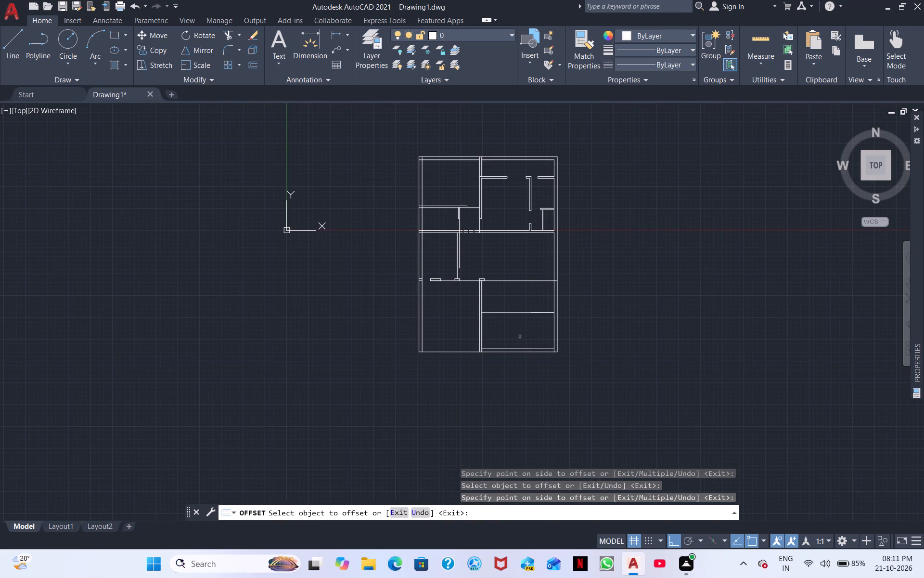
middle_click_drag(520, 337, 509, 387)
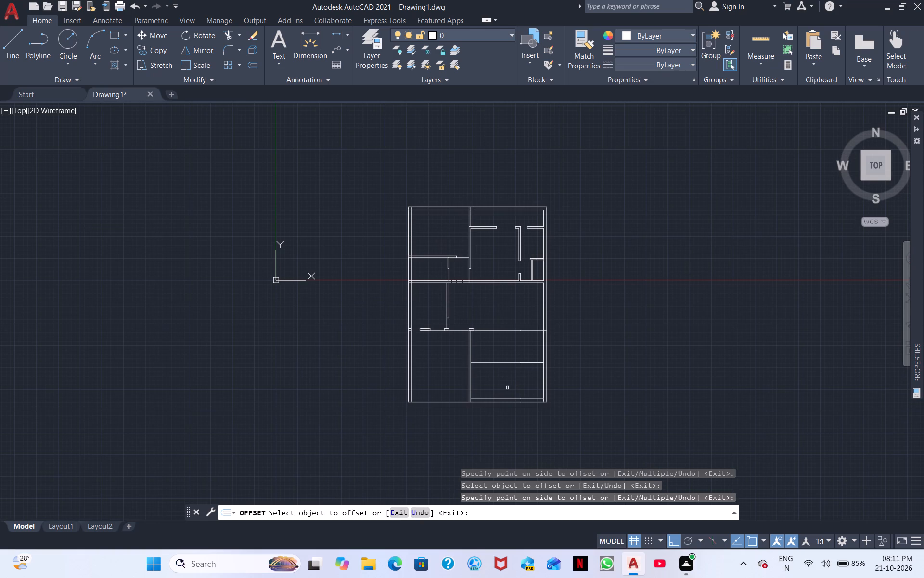
scroll(497, 370, "up", 2)
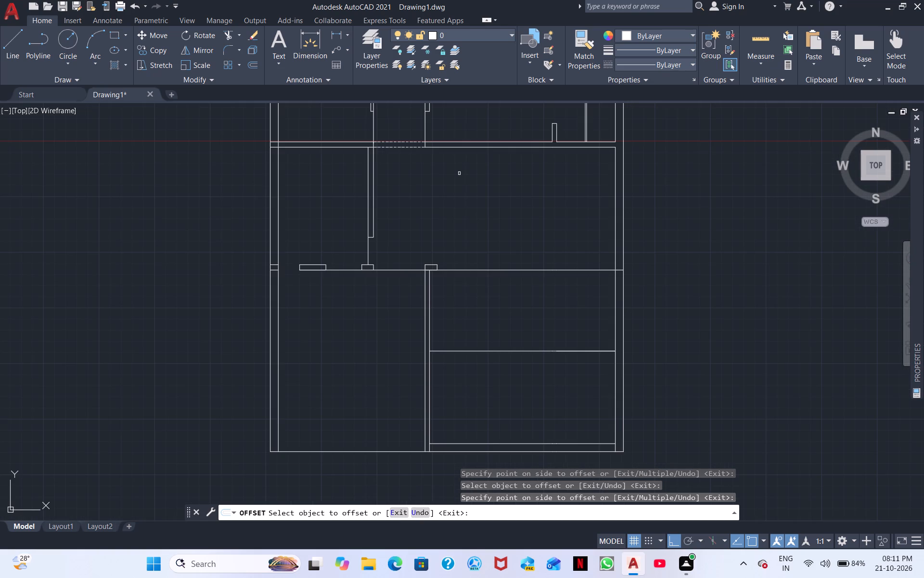
left_click(333, 33)
left_click(536, 270)
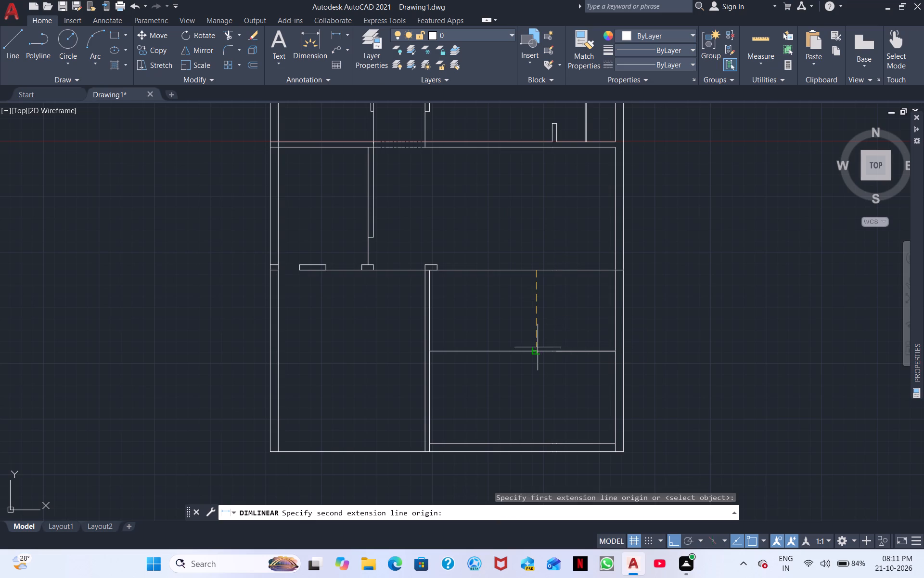
left_click(541, 350)
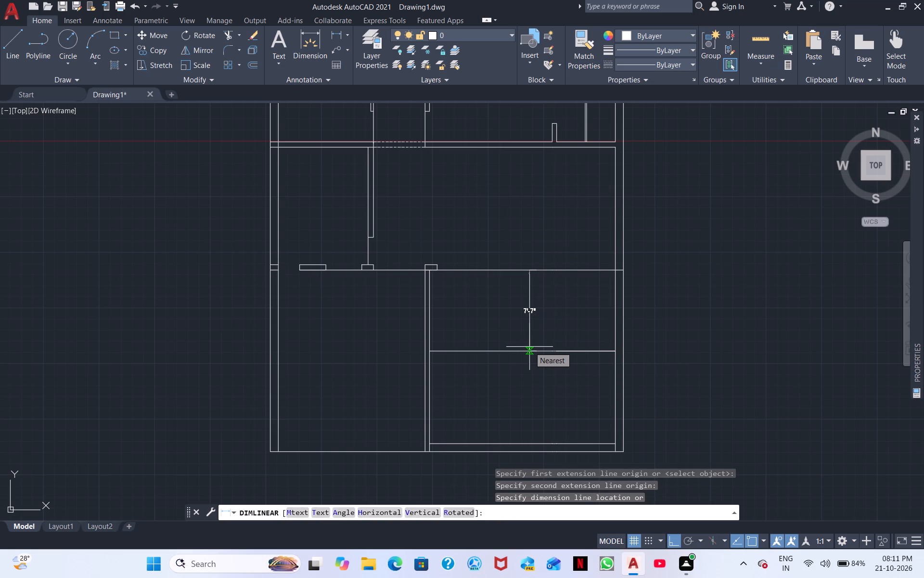
right_click(566, 342)
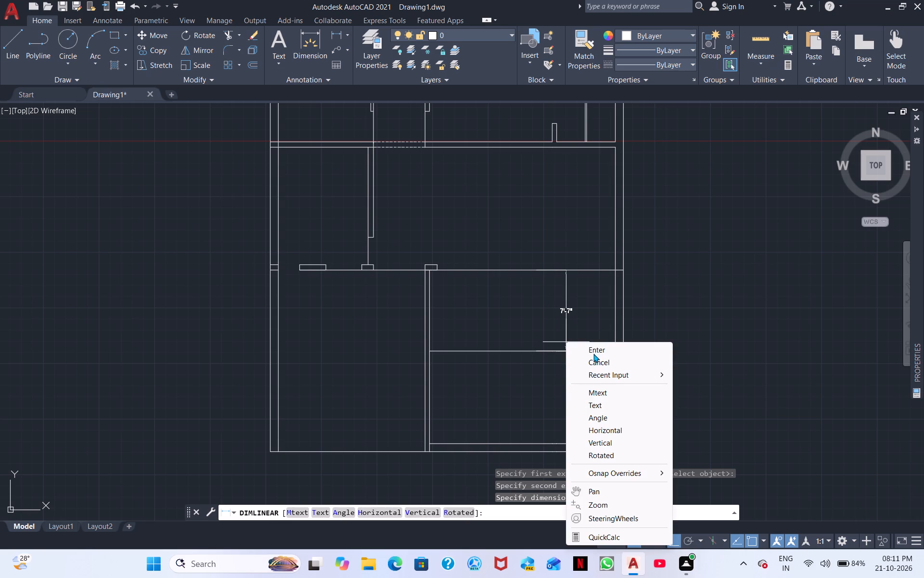
left_click(593, 351)
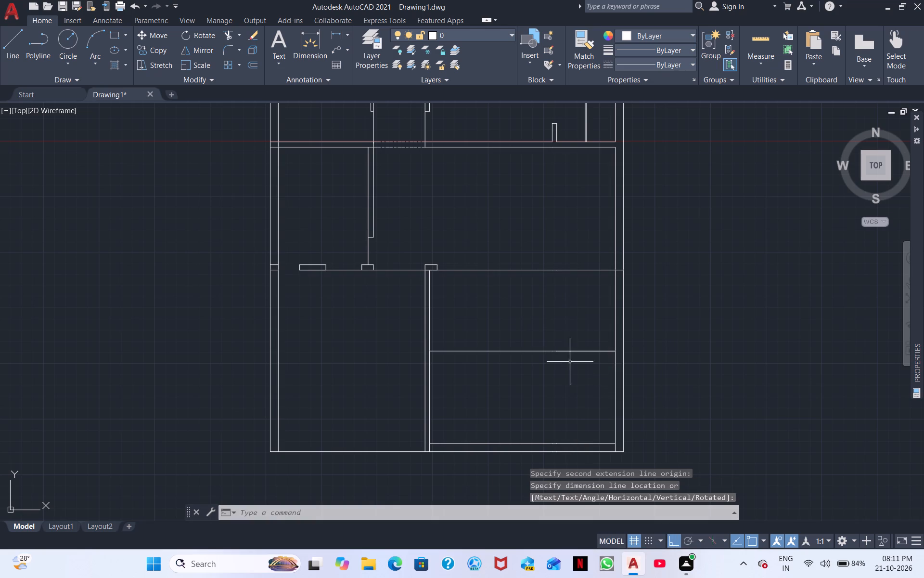
Erase all segments of the offset line crossing the southeast room between the southern partition and the east wall.
left_click(581, 381)
left_click(460, 337)
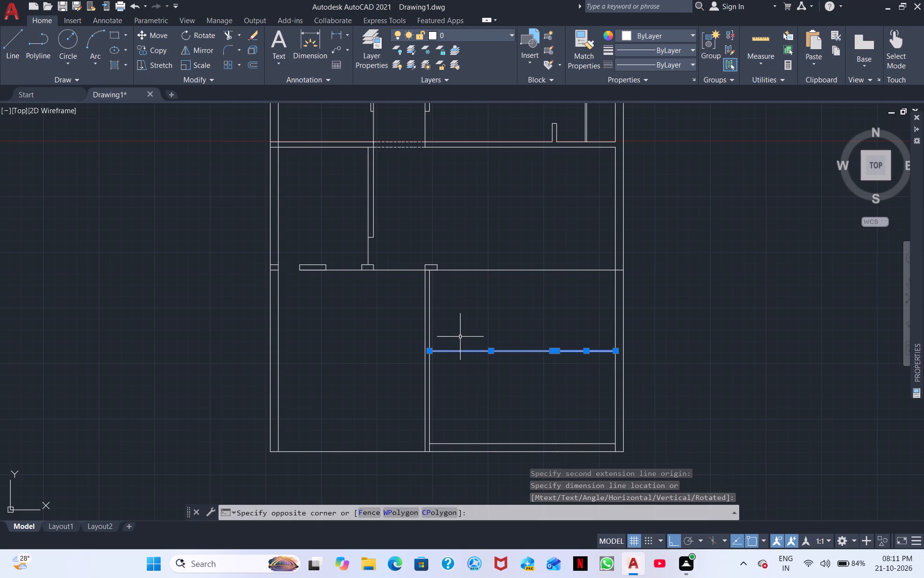
right_click(491, 351)
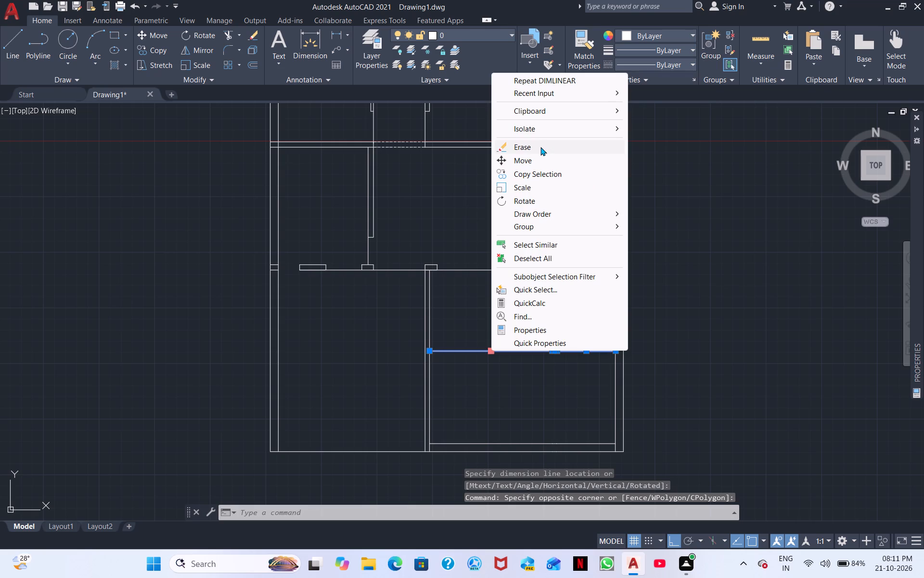
left_click(540, 147)
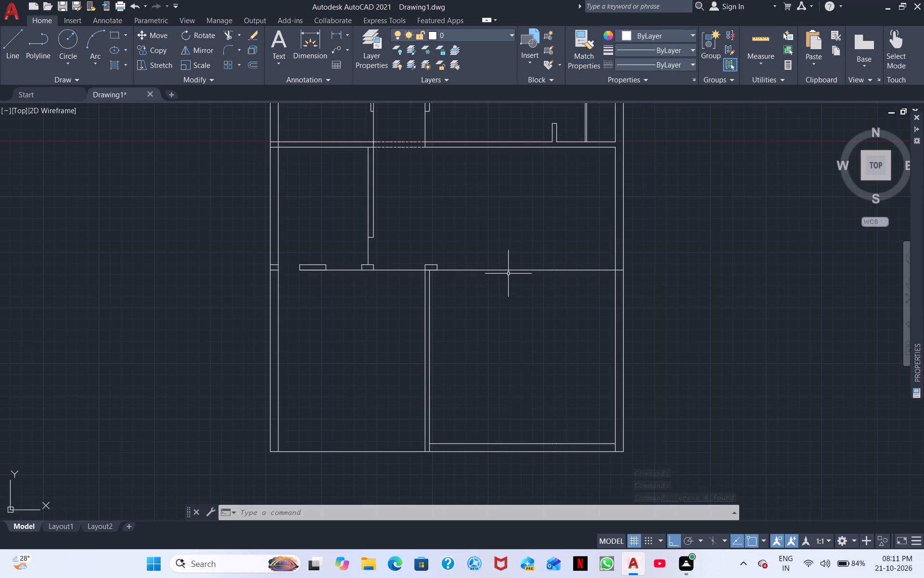
Offset all segments of the southeast room's north line 6" south, from the southern partition through the east wall.
type("o")
key("space")
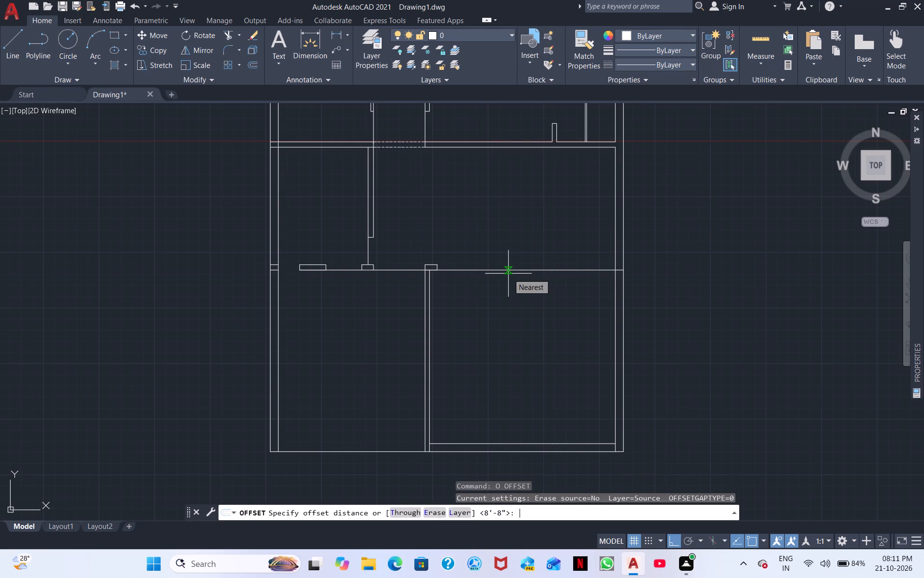
type("6\"")
key("Return")
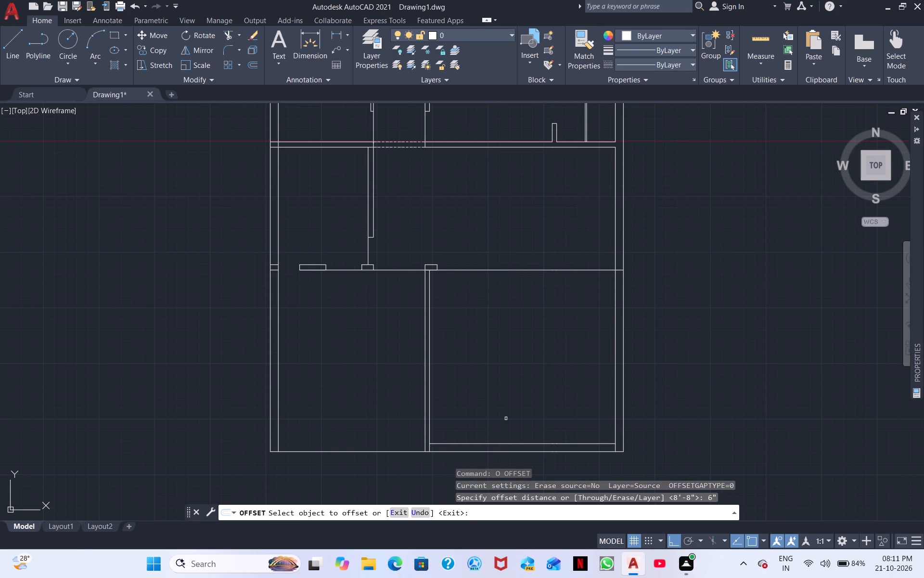
left_click(511, 270)
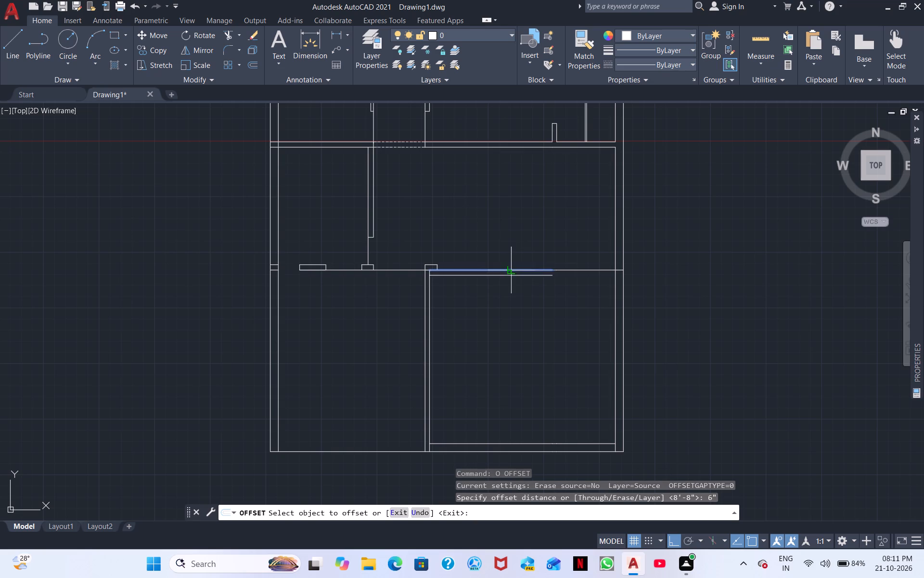
left_click(509, 280)
left_click(562, 270)
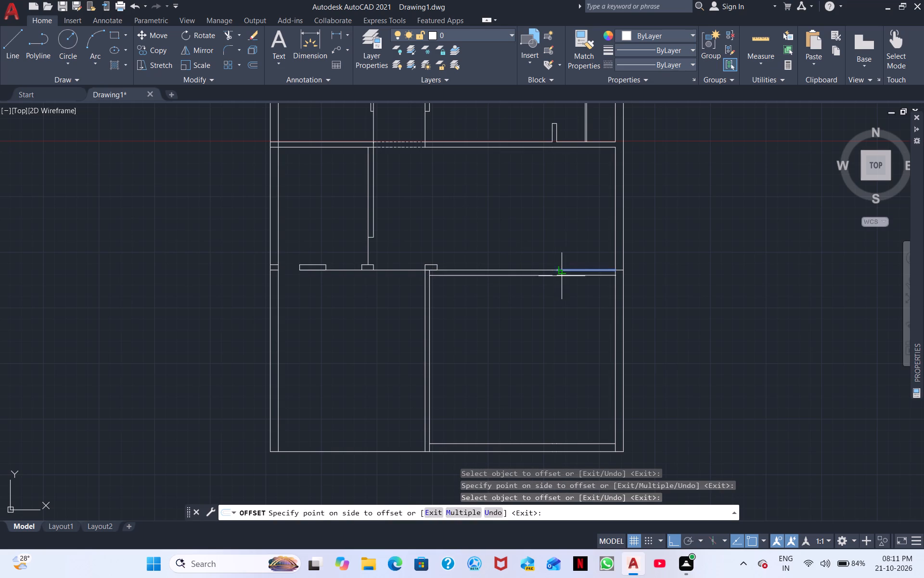
left_click(562, 276)
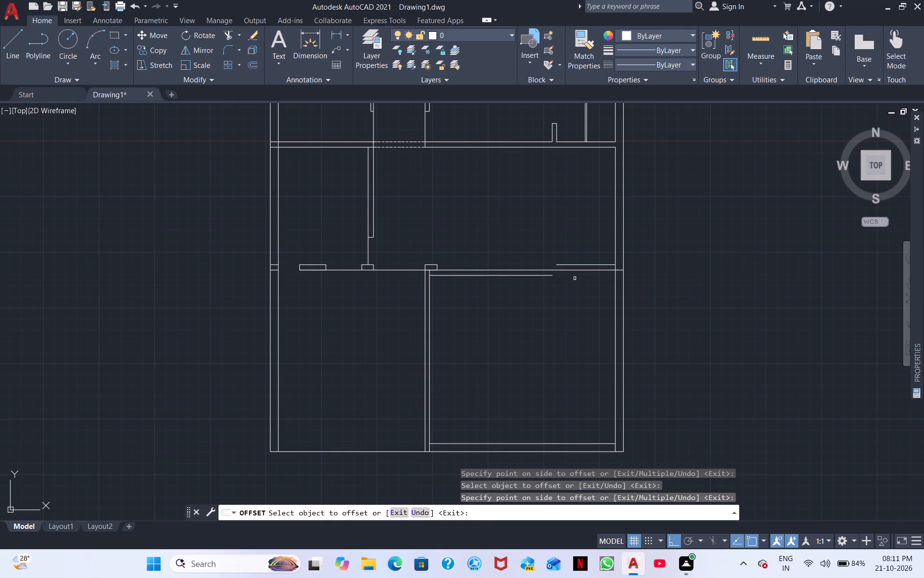
scroll(577, 281, "up", 3)
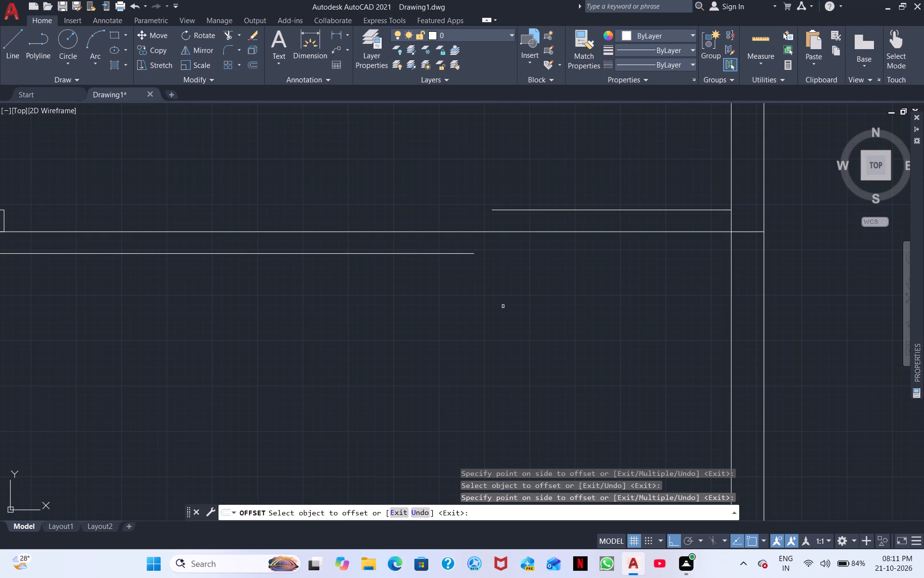
left_click(570, 233)
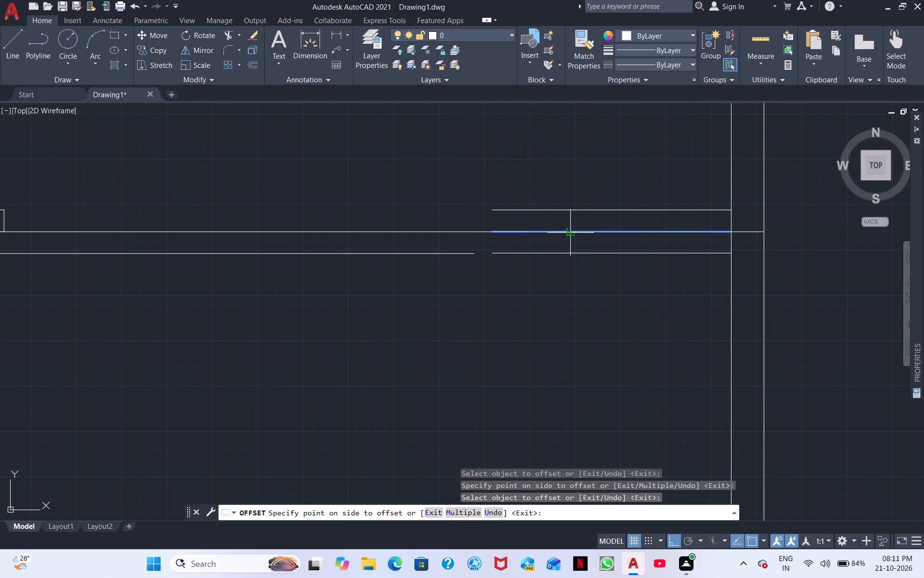
left_click(583, 254)
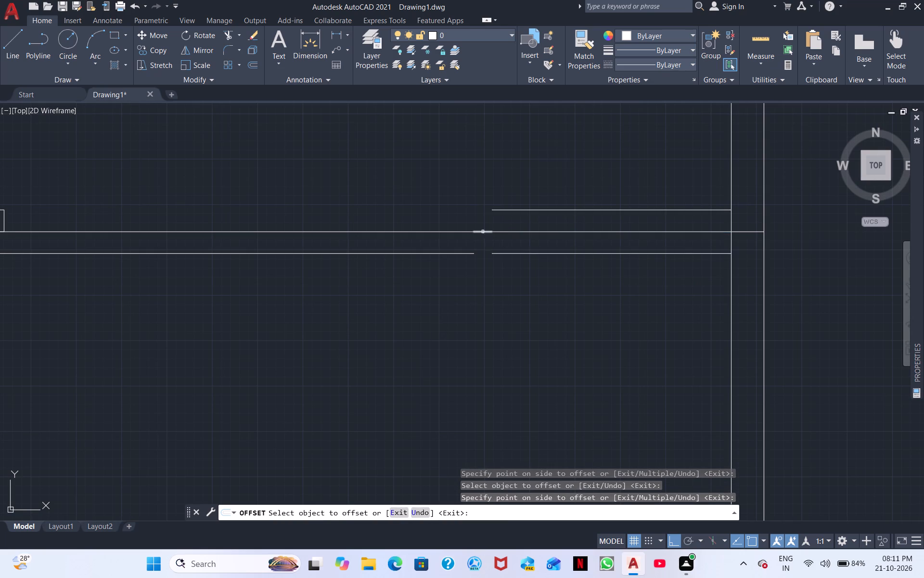
left_click(483, 232)
left_click(479, 252)
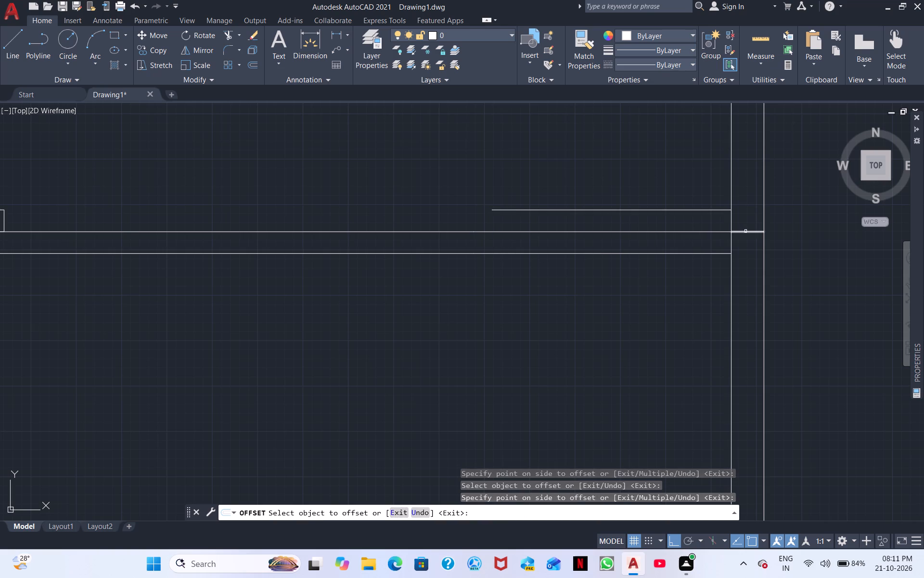
left_click(745, 232)
left_click(745, 243)
Offset the segments of the southeast room's new inner north line 10' south, between the southern partition and the east wall's inner face.
scroll(513, 360, "down", 1)
middle_click_drag(398, 393, 422, 372)
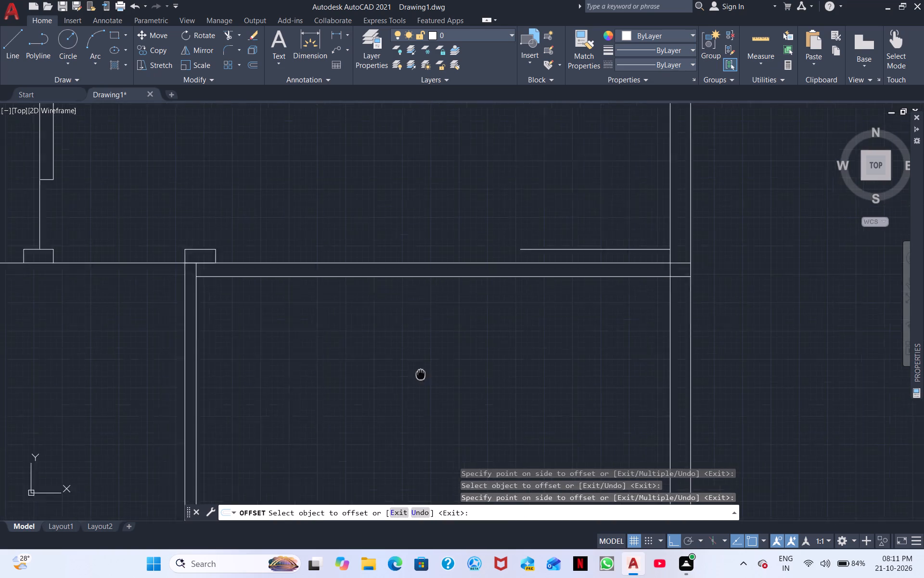
middle_click_drag(422, 372, 528, 287)
scroll(536, 314, "down", 1)
middle_click_drag(585, 337, 523, 283)
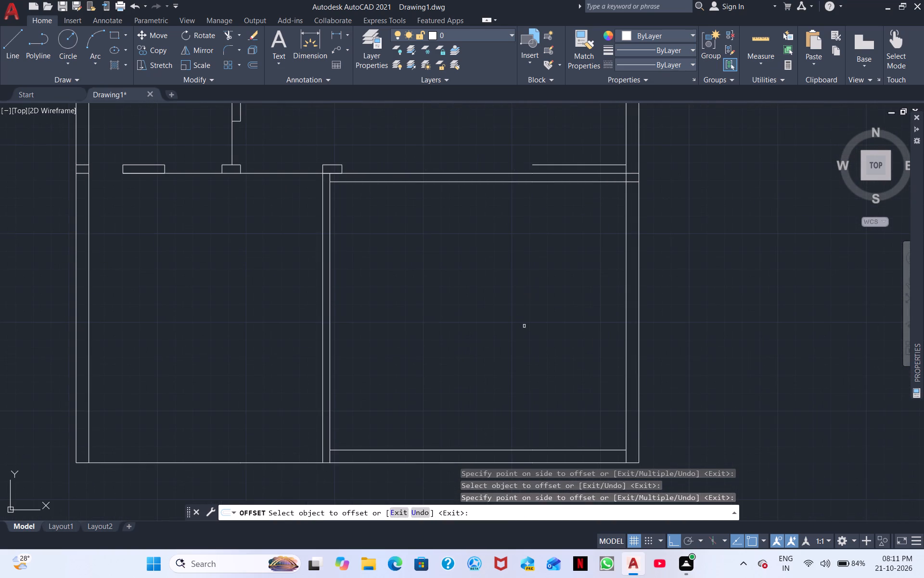
key("o")
key("Escape")
key("space")
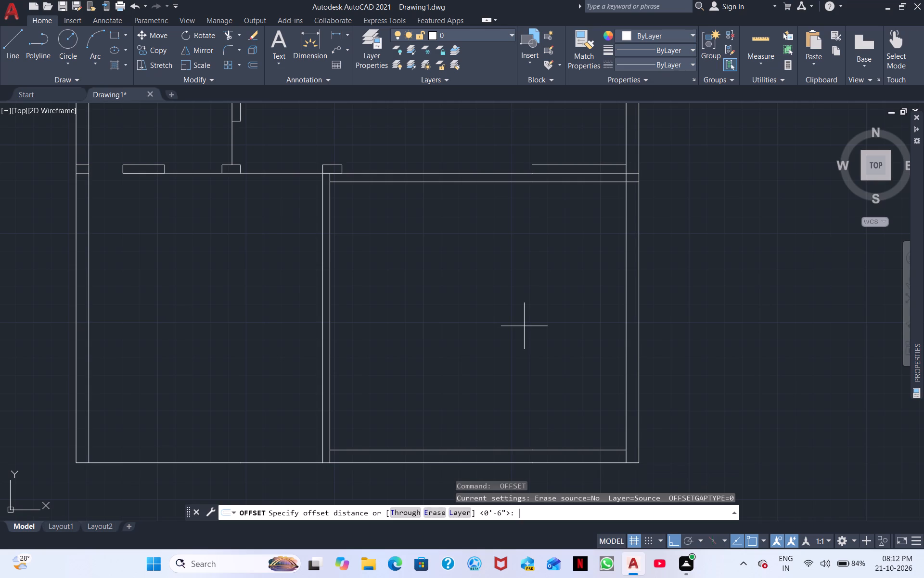
type("10")
type("'0")
key("BackSpace")
key("Return")
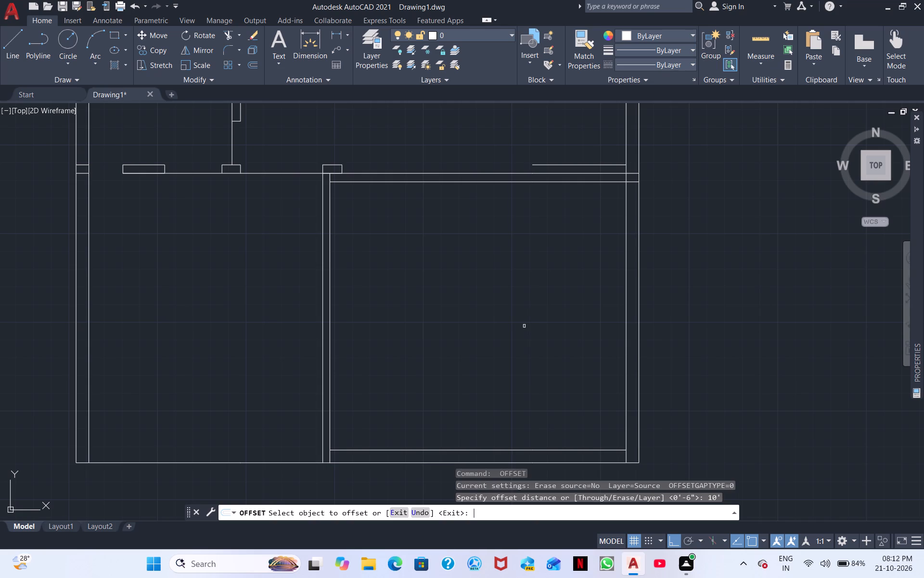
left_click(470, 183)
left_click(470, 220)
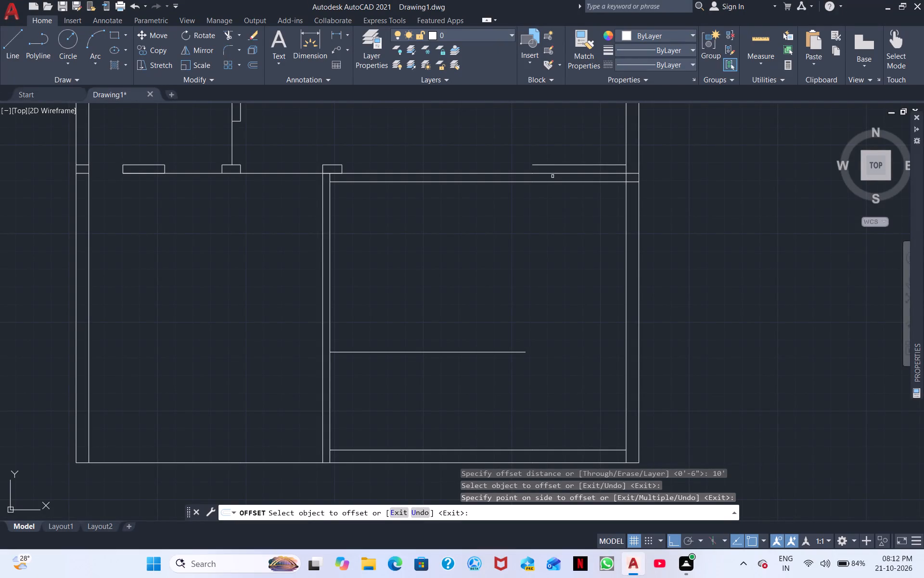
left_click(549, 180)
left_click(555, 267)
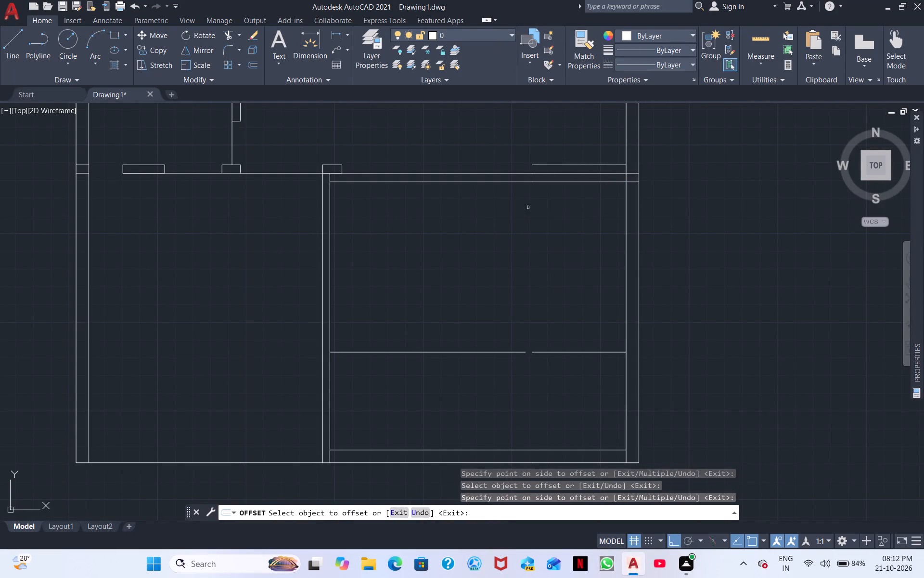
left_click(528, 182)
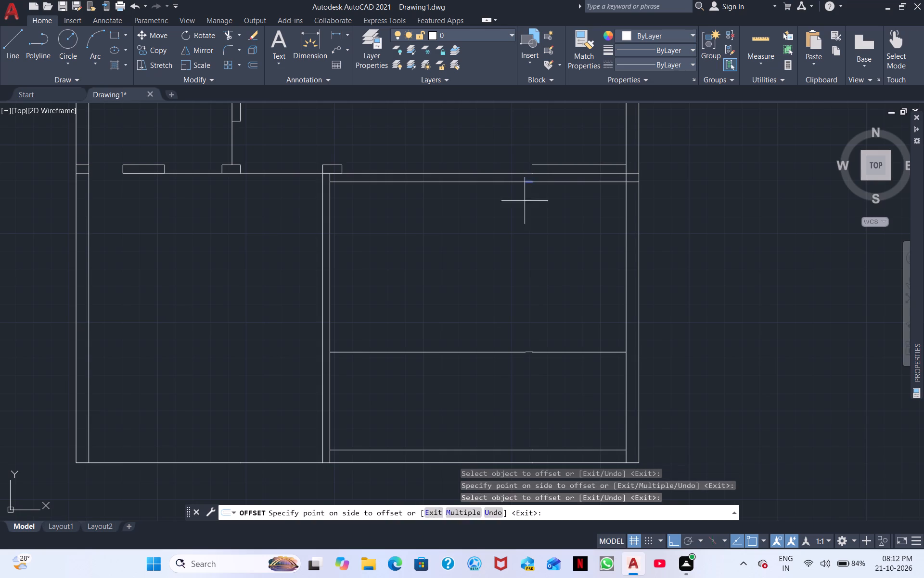
left_click(532, 284)
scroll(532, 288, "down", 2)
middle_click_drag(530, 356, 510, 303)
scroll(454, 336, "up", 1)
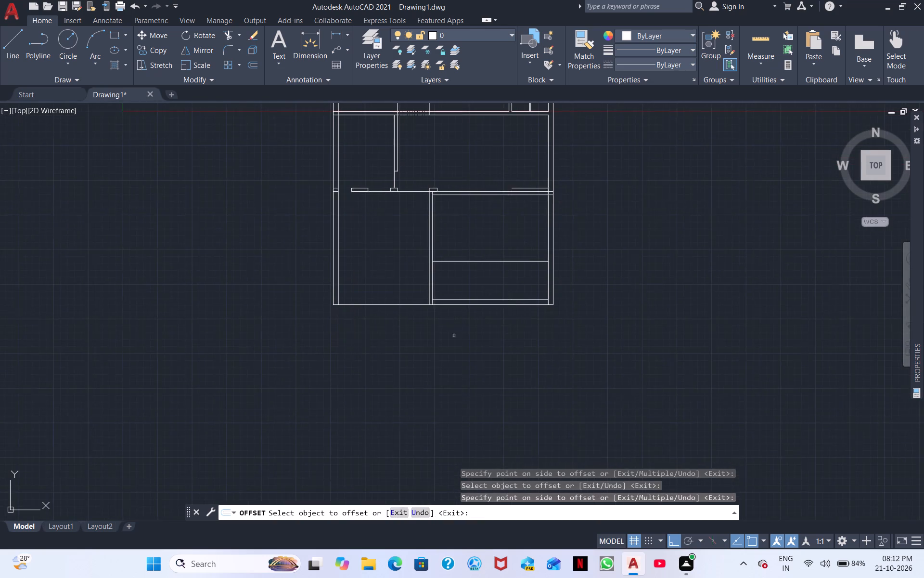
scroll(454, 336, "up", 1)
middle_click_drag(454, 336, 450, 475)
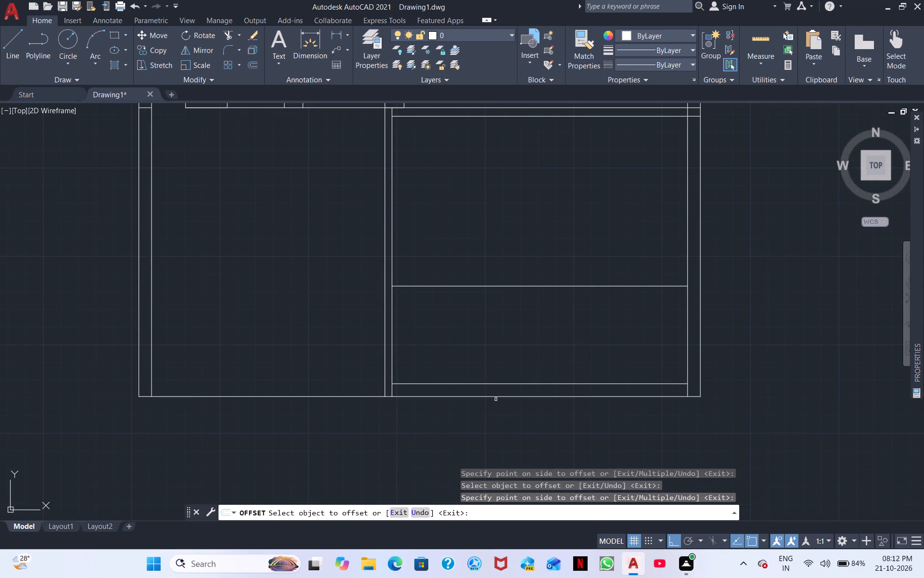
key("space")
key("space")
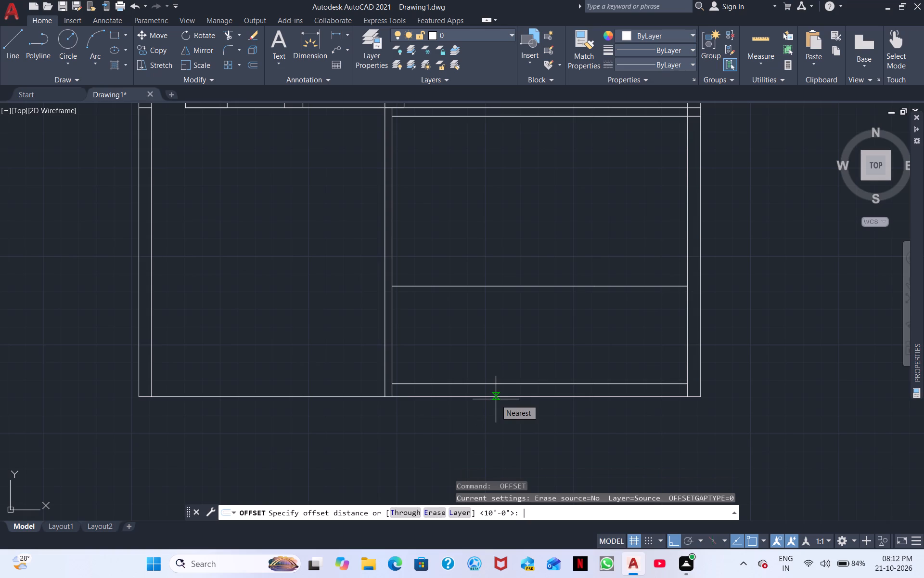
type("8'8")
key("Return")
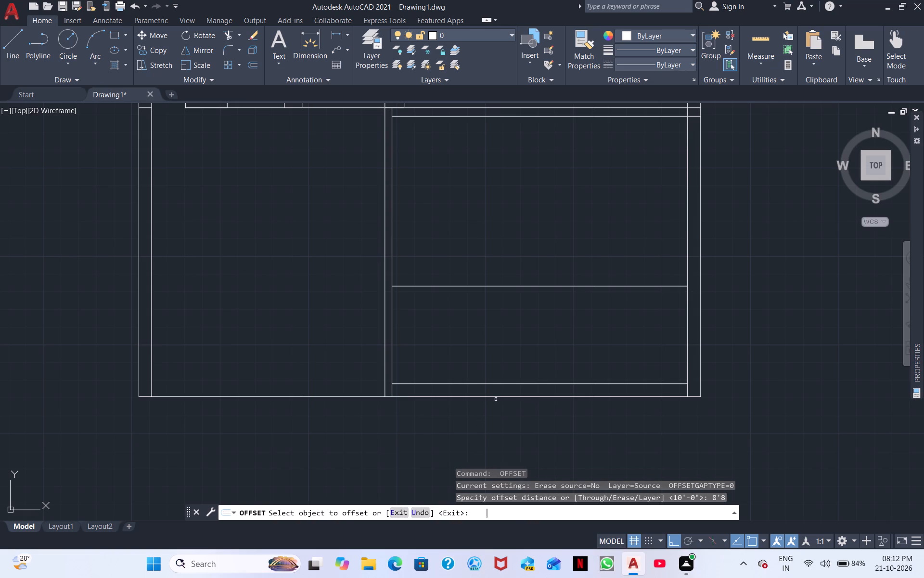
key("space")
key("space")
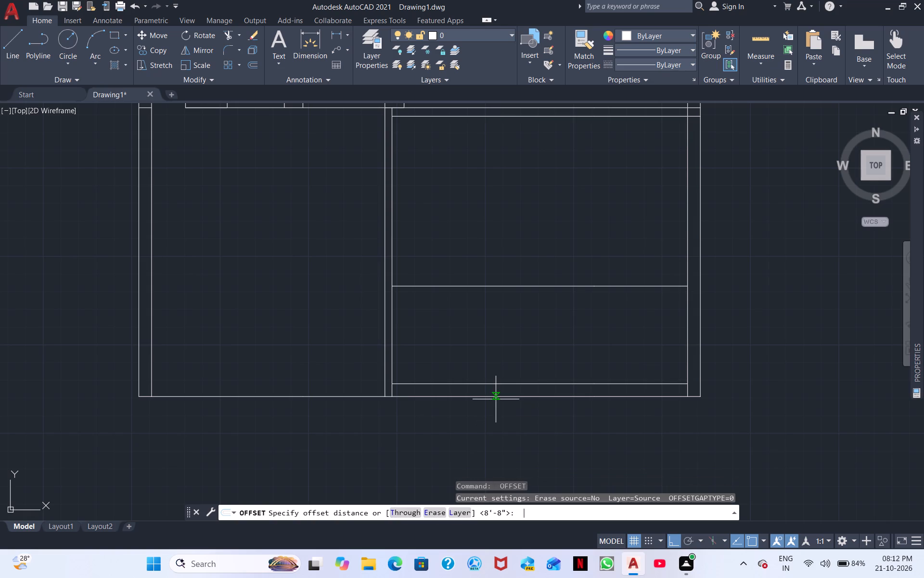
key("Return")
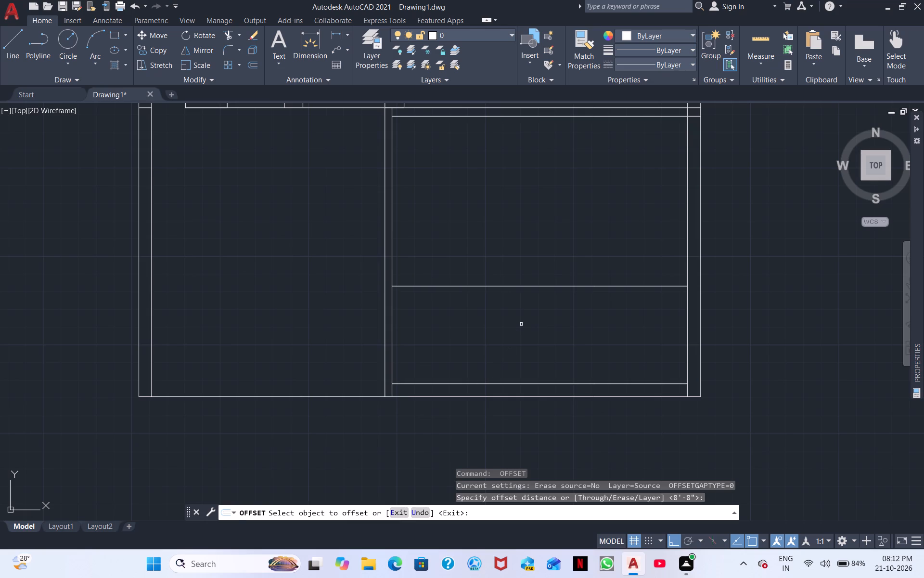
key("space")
Offset all three segments of the southeast room's middle east-west line 4" south, between the southern partition and the east wall.
key("space")
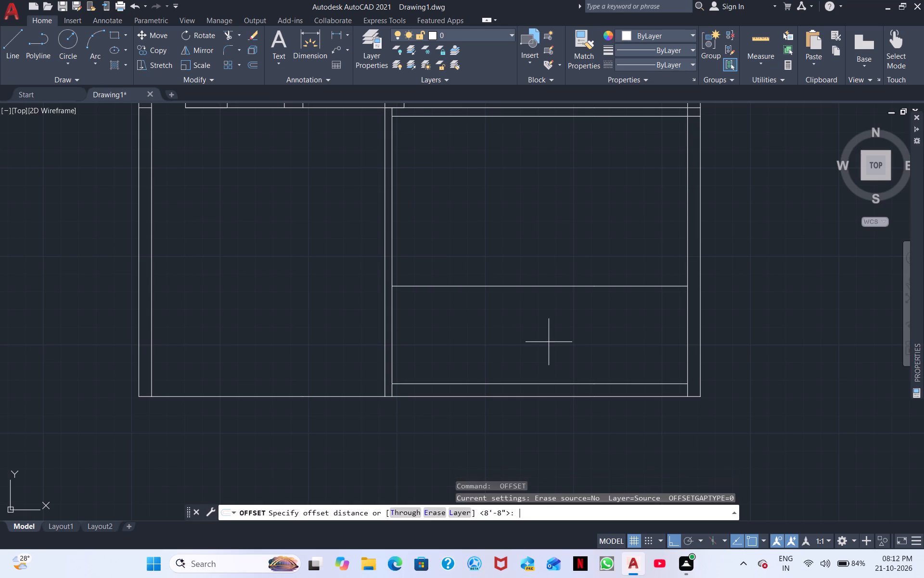
key("4")
key("shift+quotedbl")
key("Return")
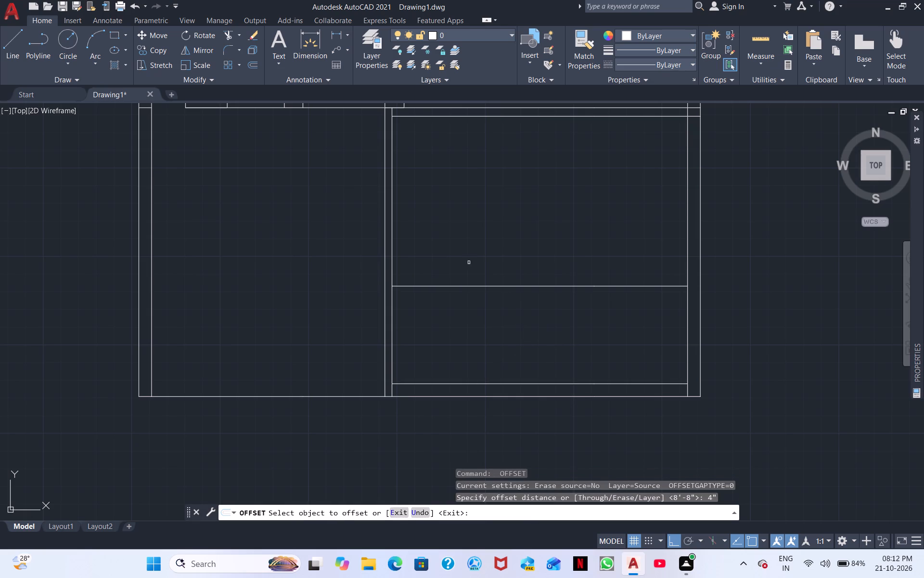
left_click(505, 284)
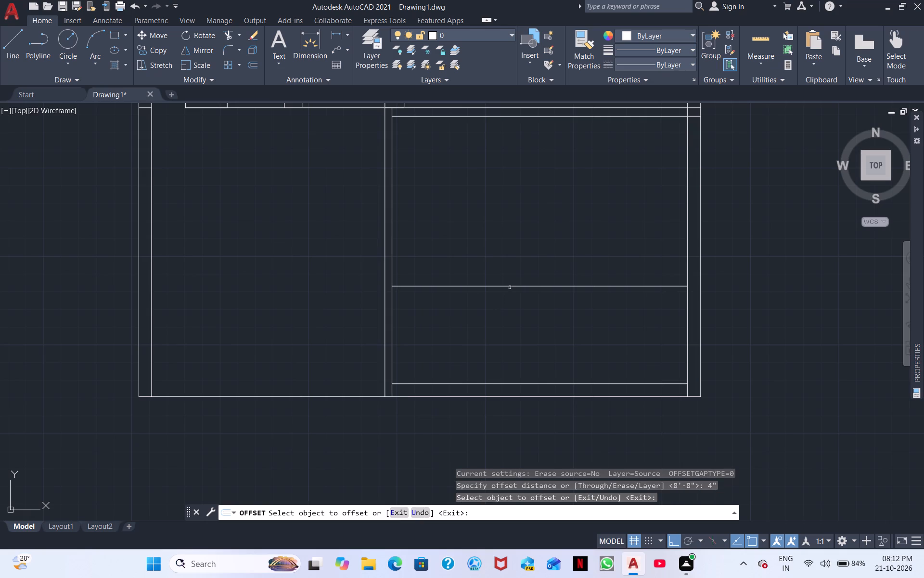
left_click(511, 287)
left_click(512, 298)
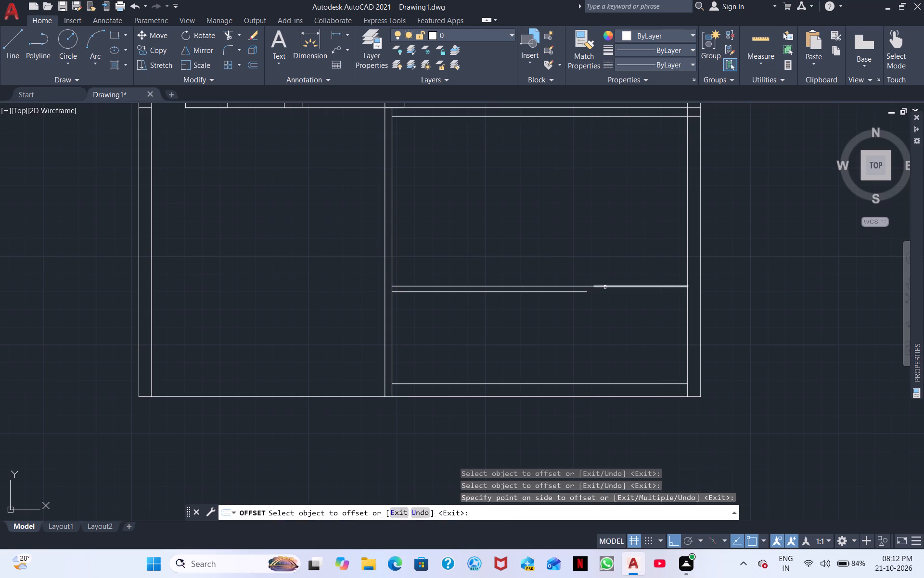
left_click(605, 287)
left_click(605, 293)
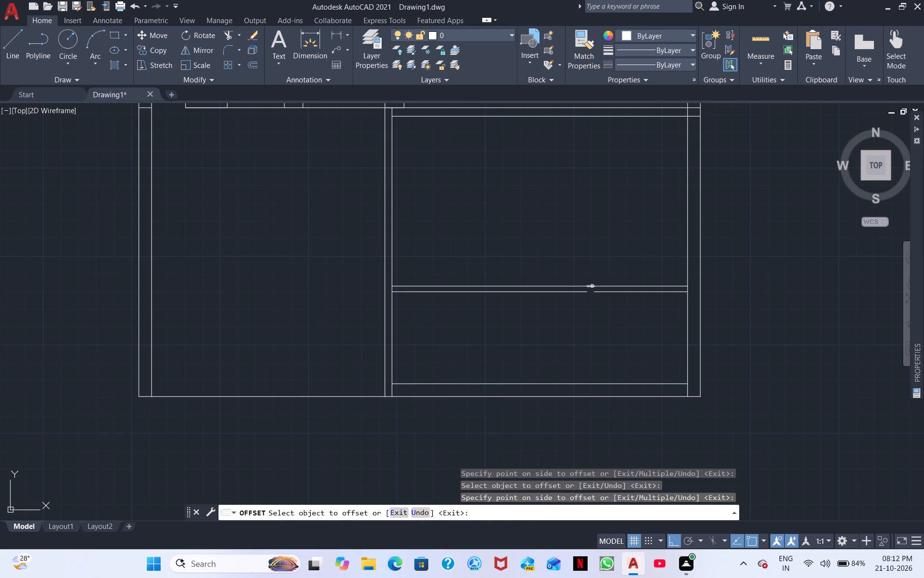
left_click(592, 286)
left_click(592, 294)
scroll(595, 296, "down", 2)
scroll(592, 324, "up", 2)
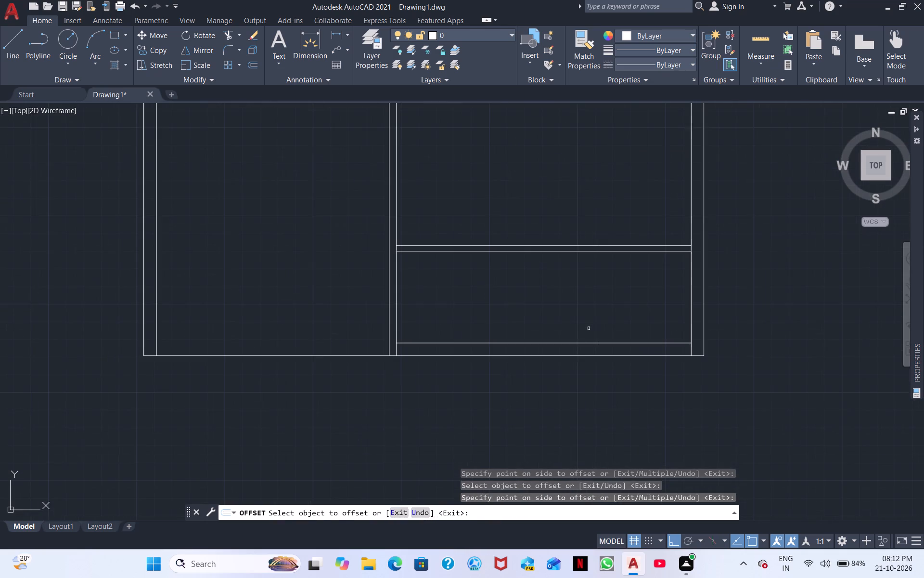
key("Escape")
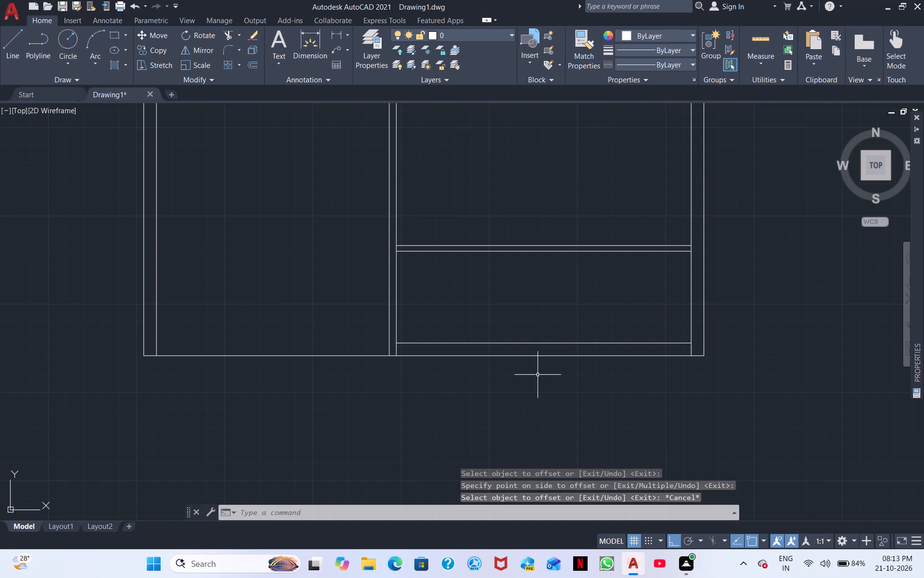
Erase all segments of the two south wall lines between the southern partition and the east wall.
left_click(538, 375)
left_click_drag(539, 373, 536, 368)
left_click(502, 367)
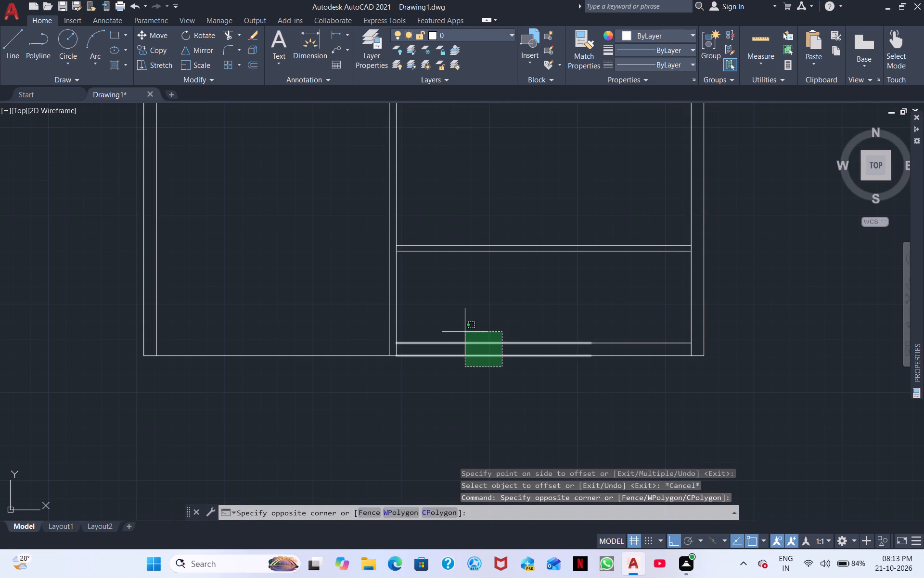
left_click(465, 332)
left_click(653, 366)
left_click(534, 319)
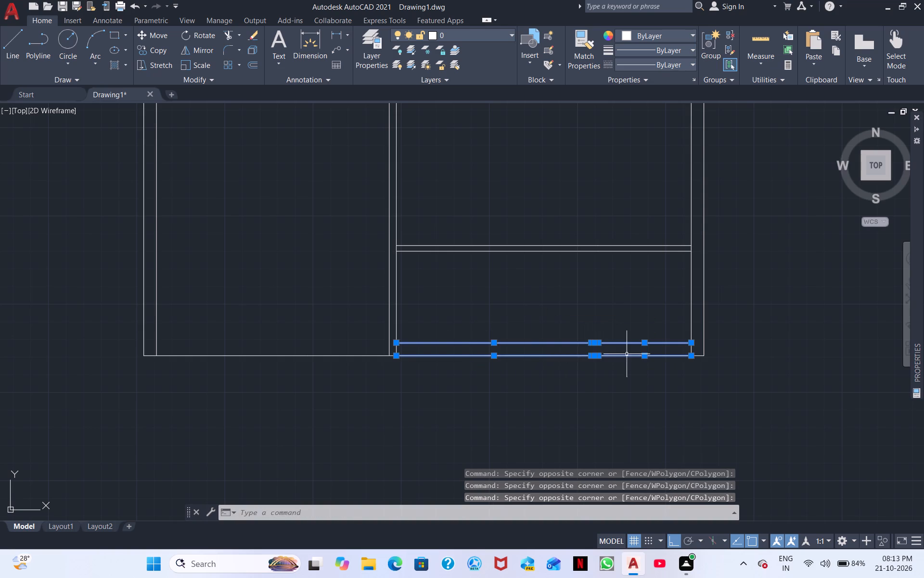
right_click(557, 409)
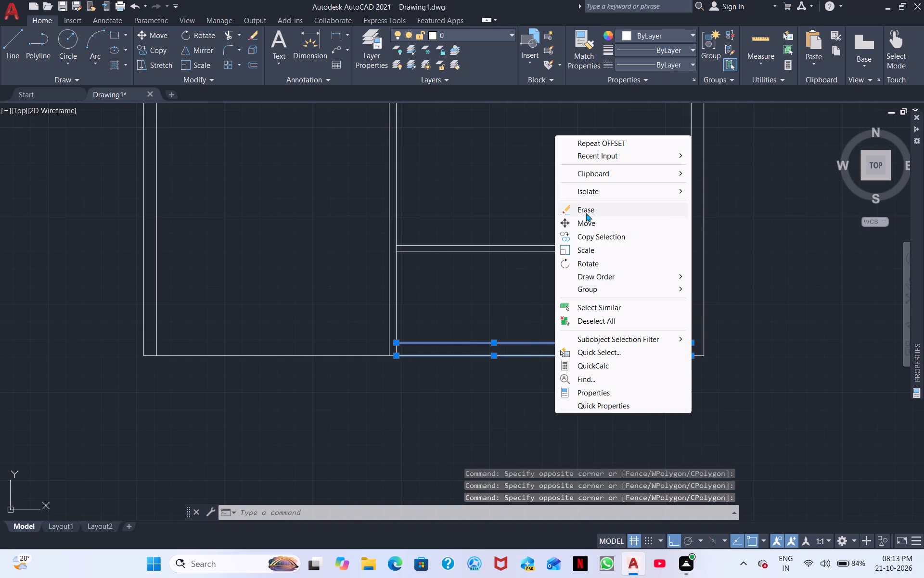
left_click(586, 213)
Join the segments of the 4" east-west partition's two lines into continuous polylines.
left_click(665, 278)
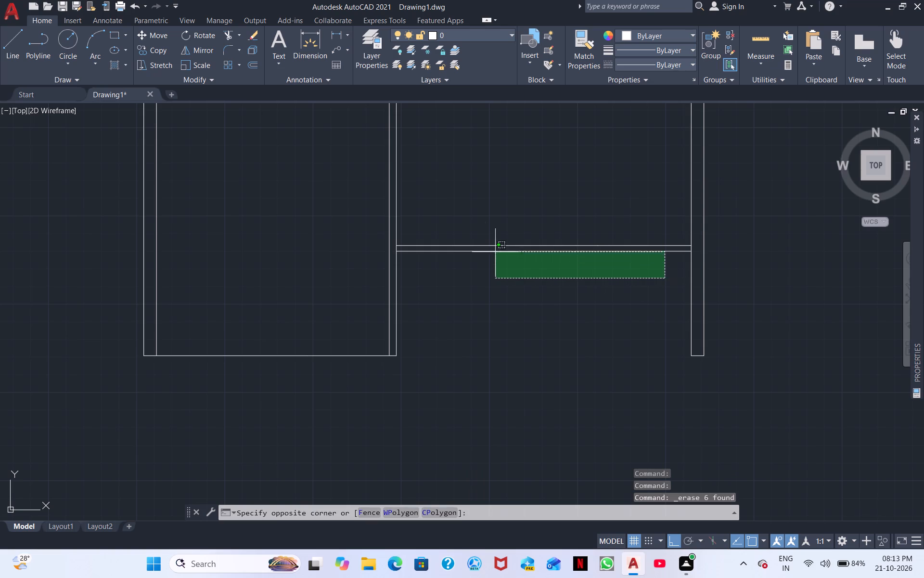
left_click(429, 213)
scroll(536, 222, "down", 1)
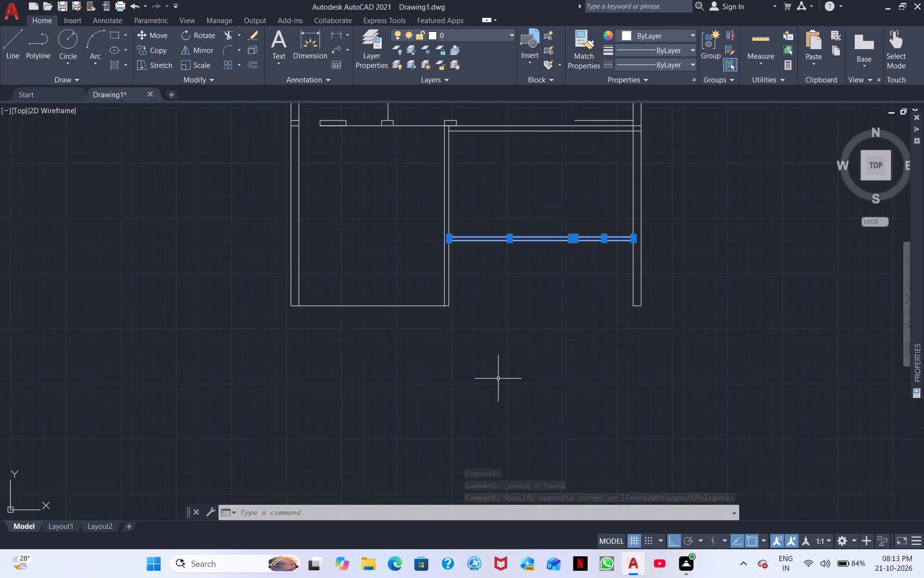
type("j")
key("space")
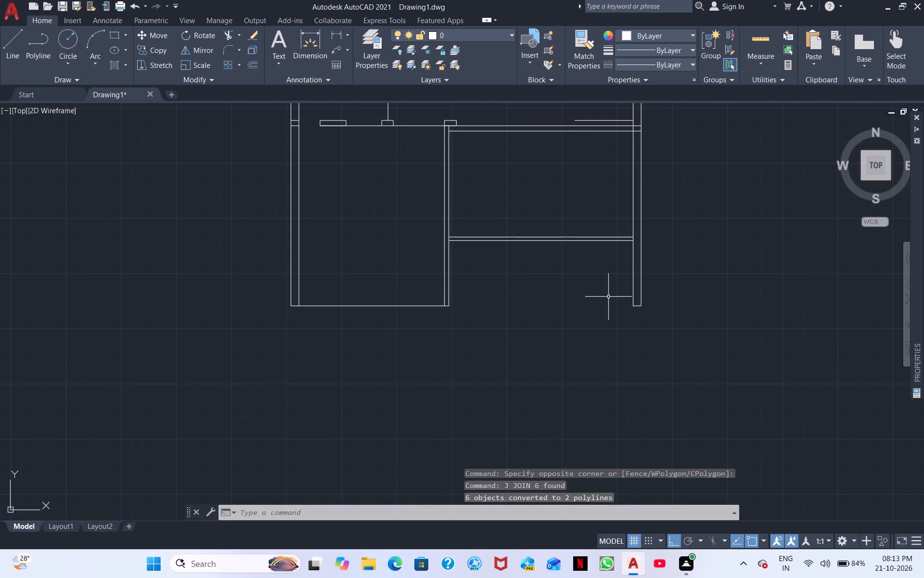
Offset the south line of the 4" east-west partition 8'8" south.
type("o")
key("space")
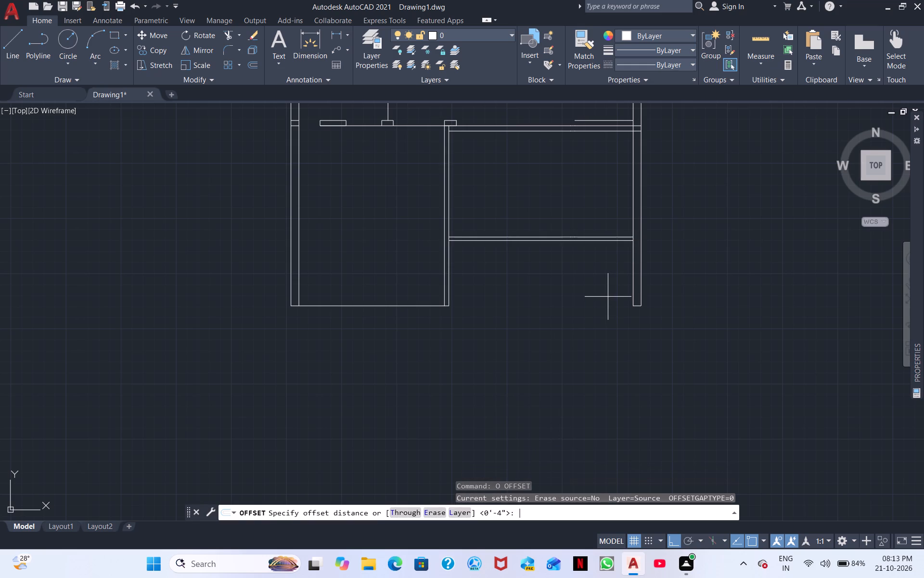
type("8'8\"")
key("Return")
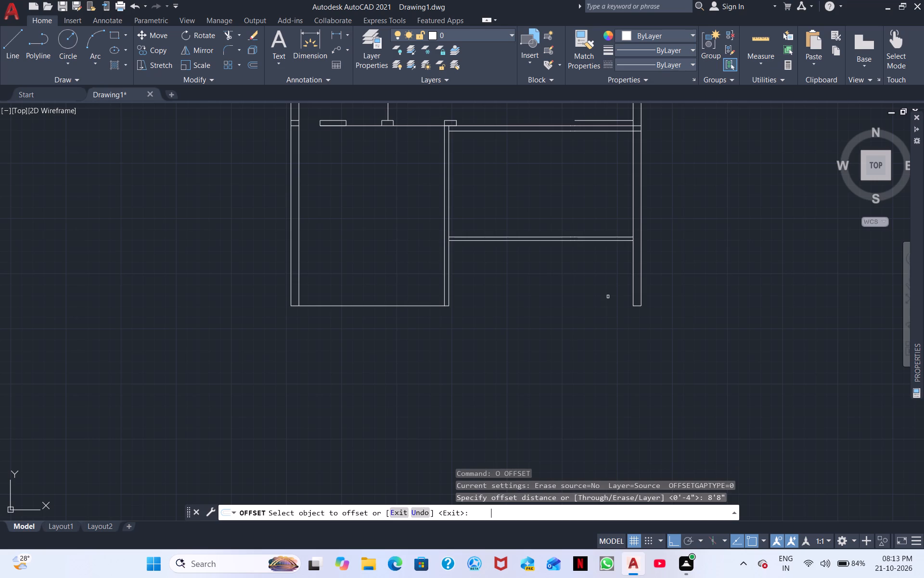
left_click(565, 241)
left_click(565, 263)
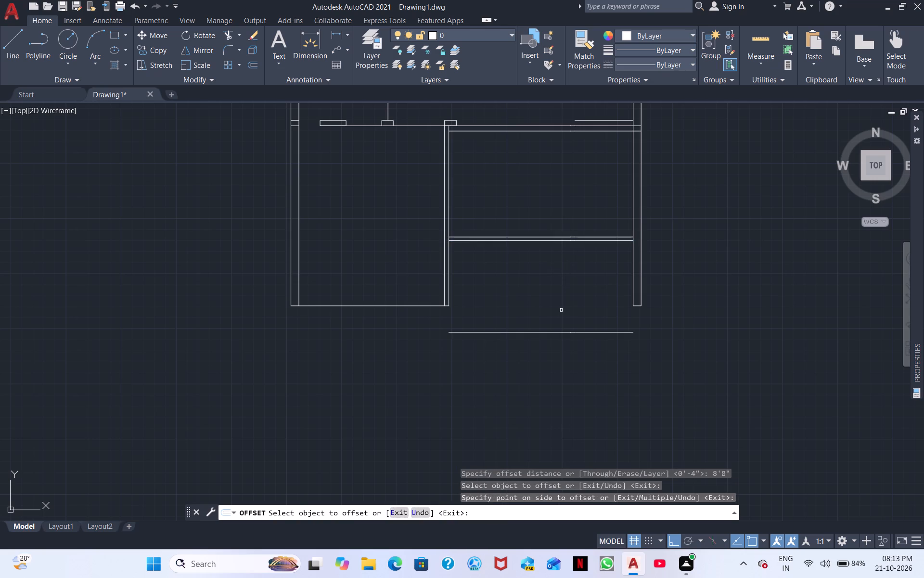
middle_click_drag(547, 311, 553, 324)
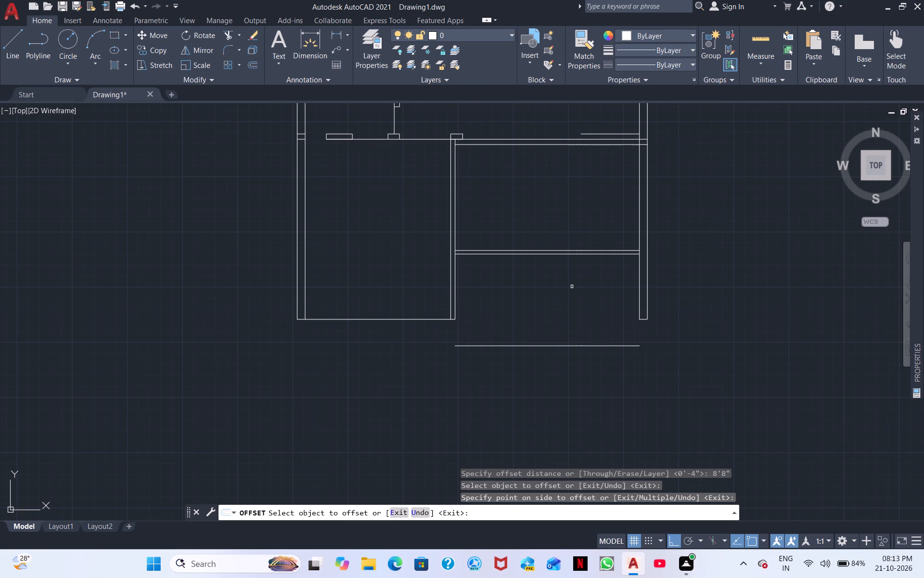
key("space")
Offset the new southernmost line 6" south to form the southeast area's outer wall thickness.
key("space")
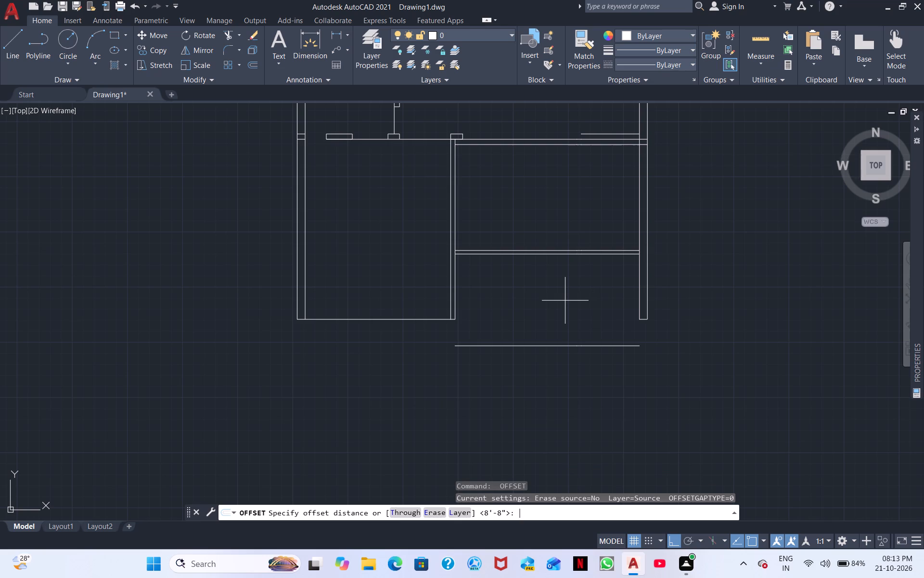
key("6")
key("shift+quotedbl")
key("shift+Return")
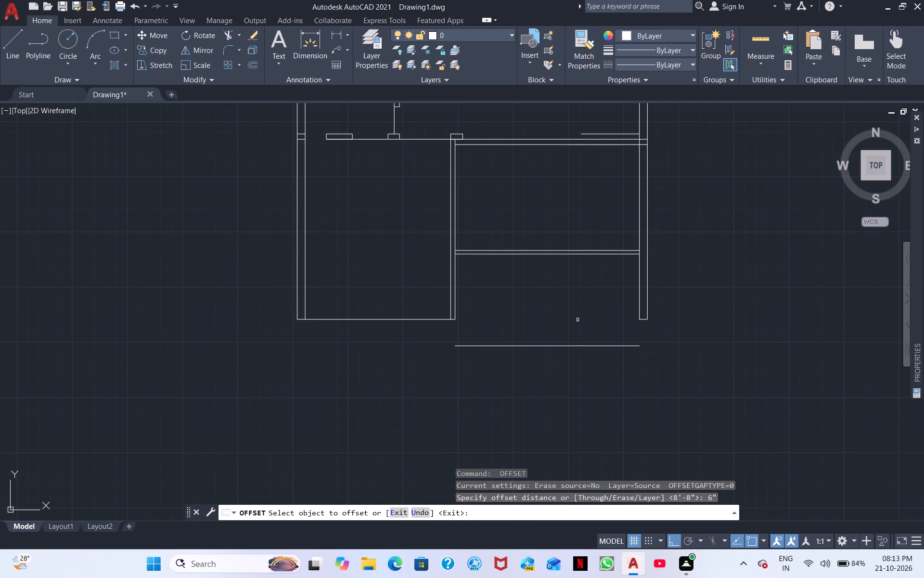
left_click(558, 346)
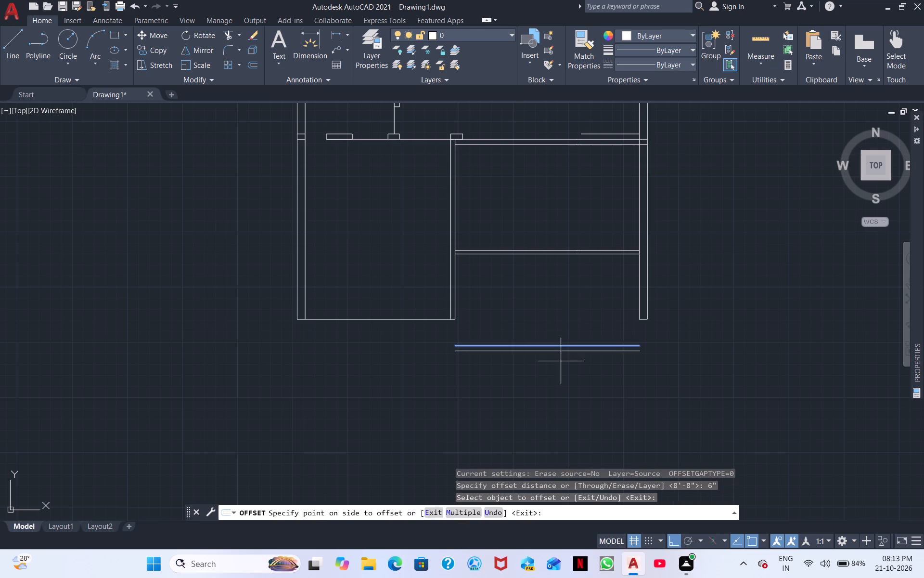
left_click(561, 362)
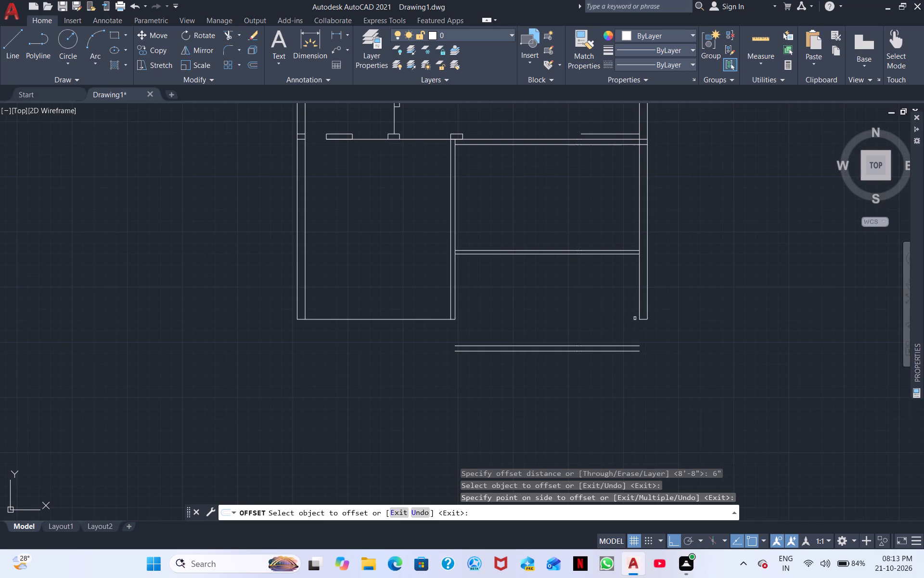
right_click(441, 323)
left_click(490, 334)
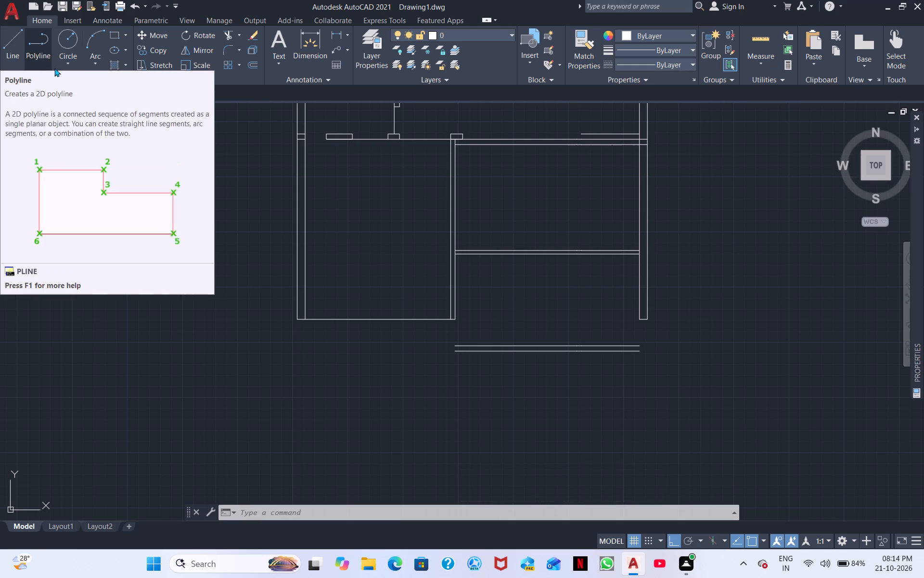
Draw a line from the lower end of the southern partition's east face to the west end of the new outer south wall line.
left_click(23, 33)
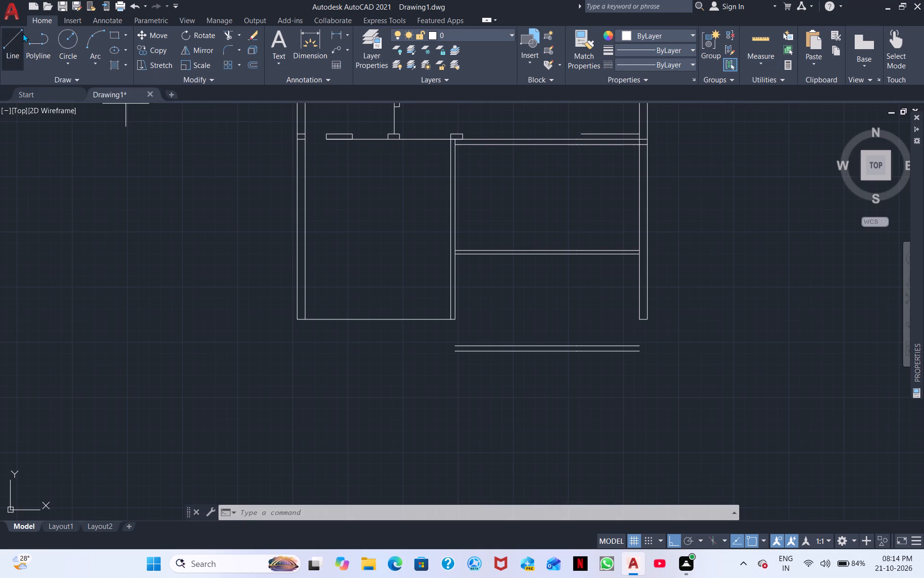
scroll(468, 349, "up", 2)
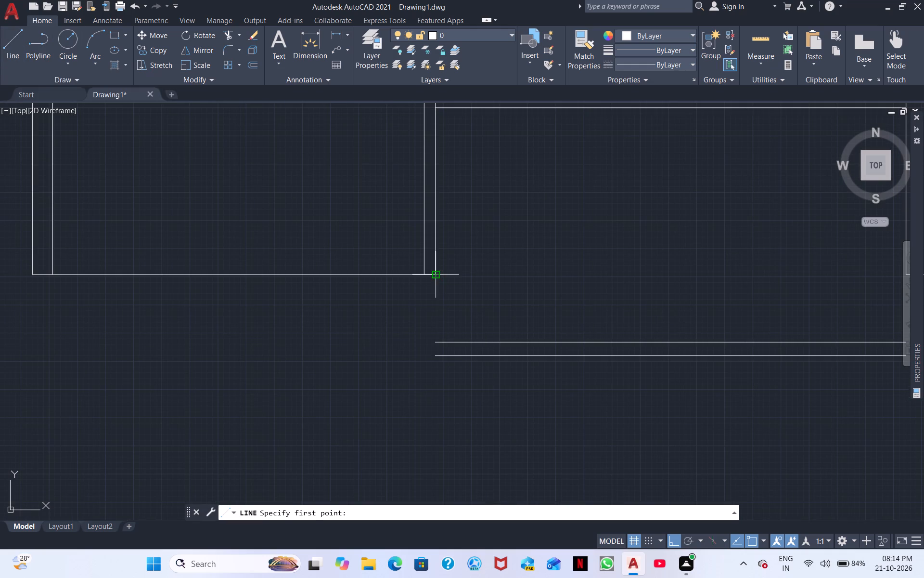
left_click(437, 273)
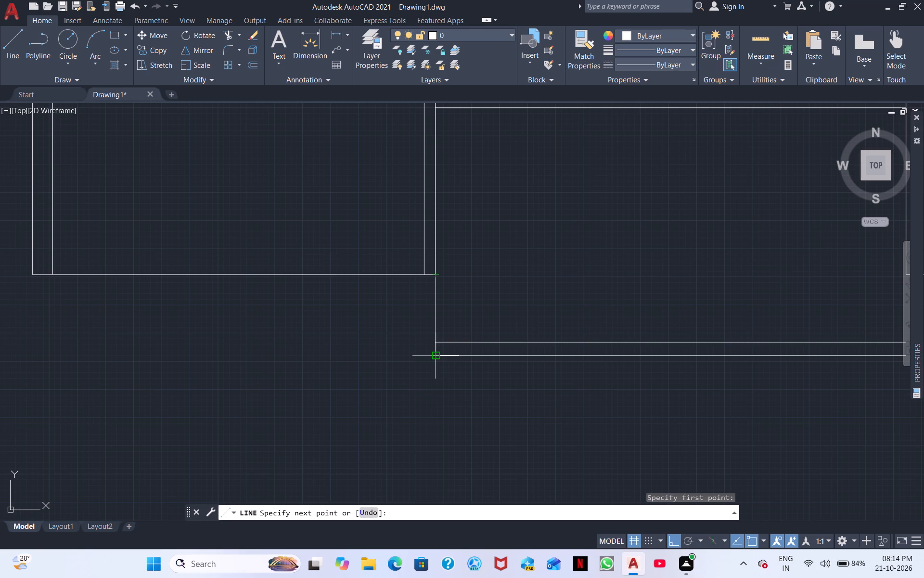
left_click(438, 354)
right_click(458, 305)
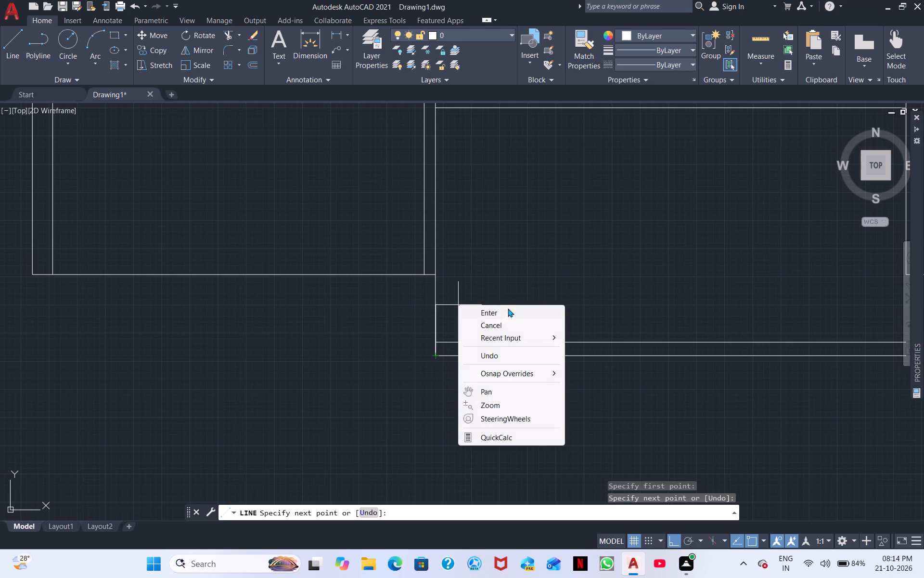
left_click(498, 326)
Draw the southern partition's west face south to the new outer wall line's level and close its lower end to the east face.
right_click(503, 274)
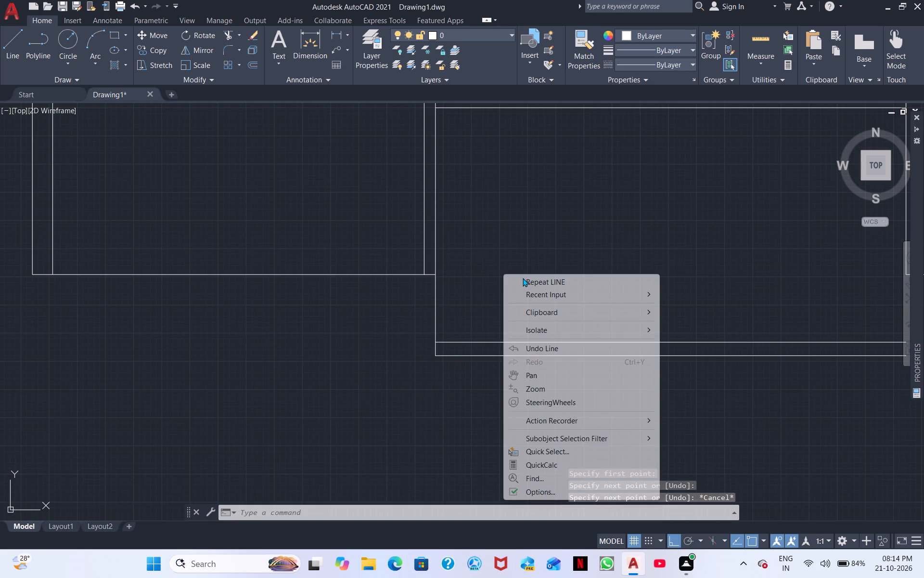
left_click(523, 278)
left_click(424, 273)
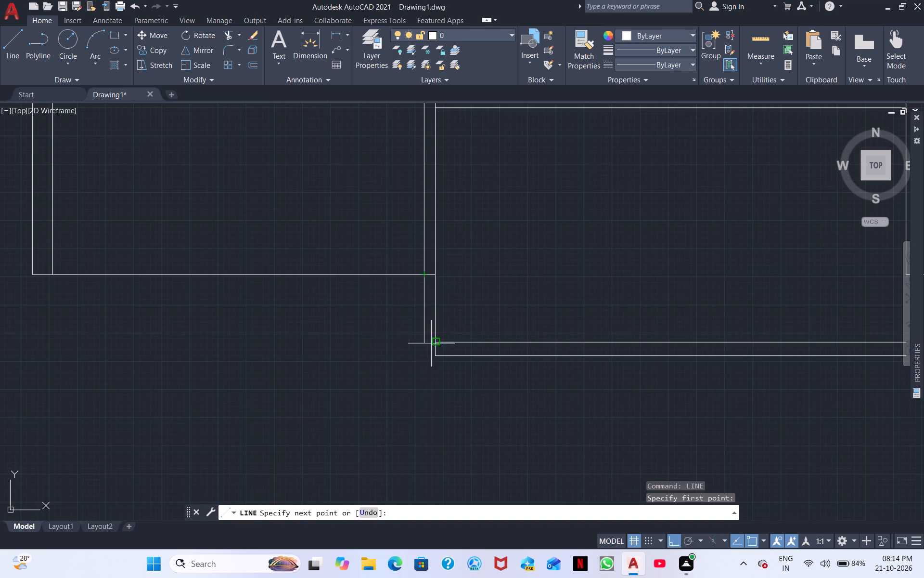
left_click(426, 357)
left_click(438, 356)
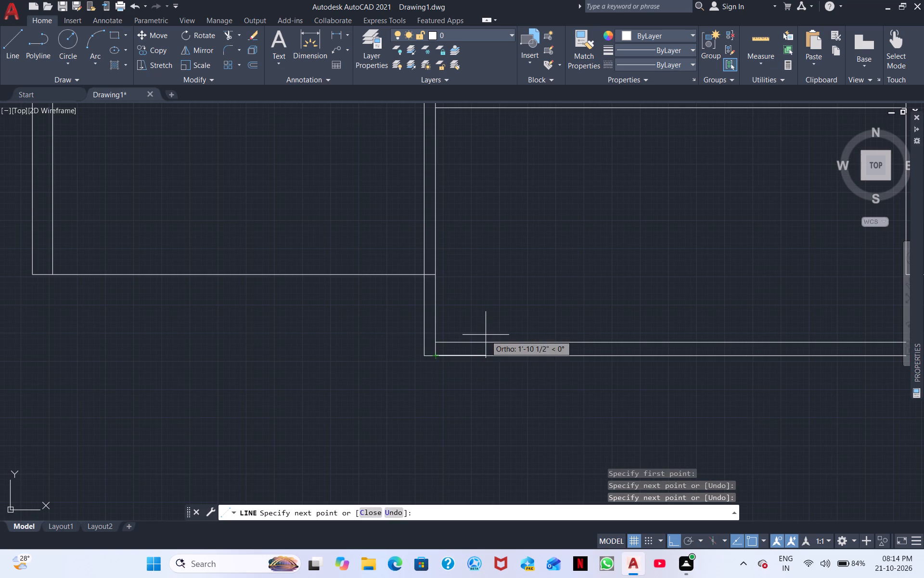
right_click(486, 334)
left_click(521, 342)
Draw lines extending both faces of the east outer wall south to the new outer south wall line and closing the southeast corner.
scroll(581, 352, "down", 2)
middle_click_drag(648, 374, 359, 397)
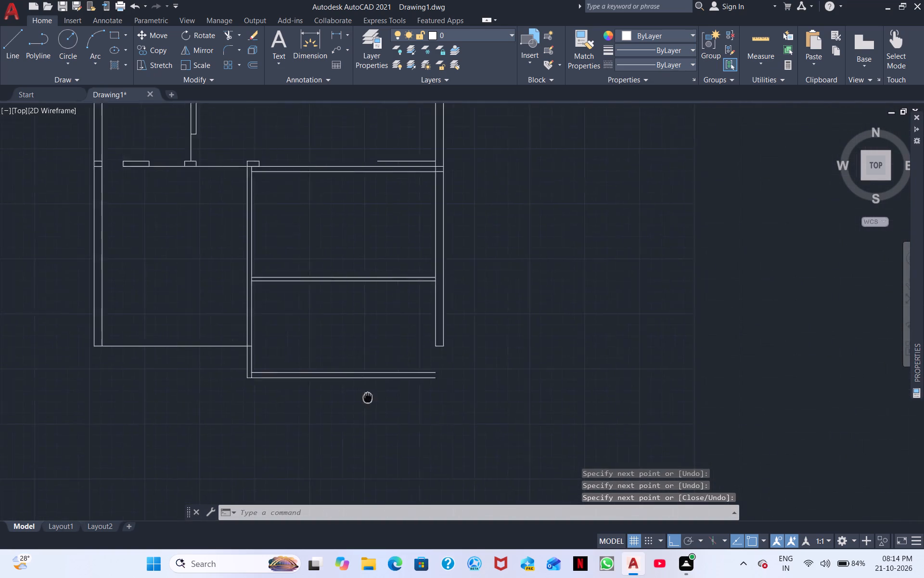
middle_click_drag(359, 397, 265, 397)
right_click(511, 365)
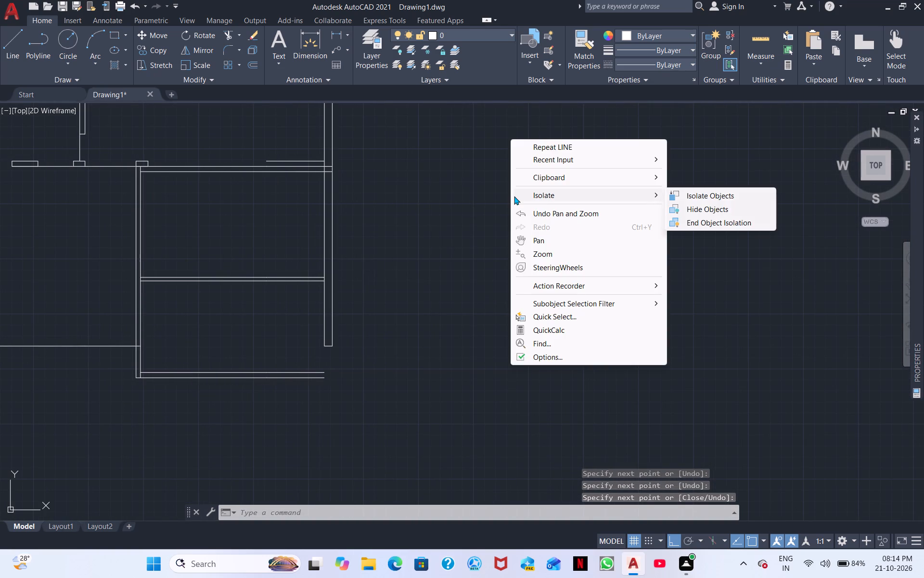
left_click(559, 145)
scroll(449, 343, "up", 2)
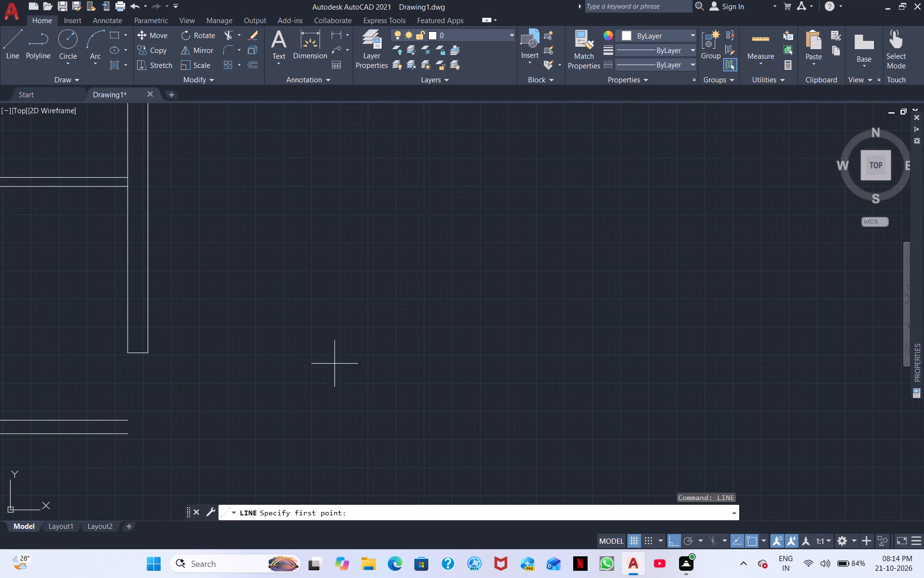
left_click(126, 352)
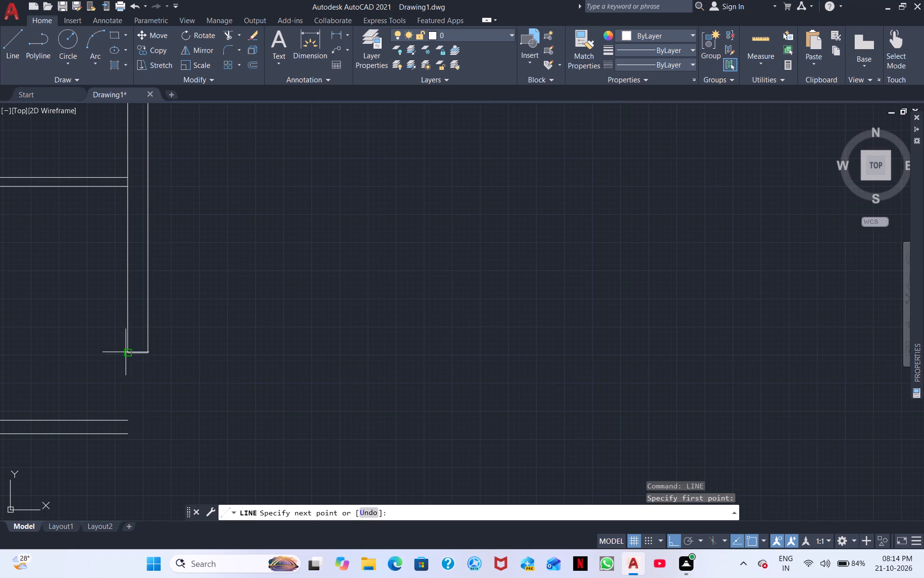
left_click(126, 434)
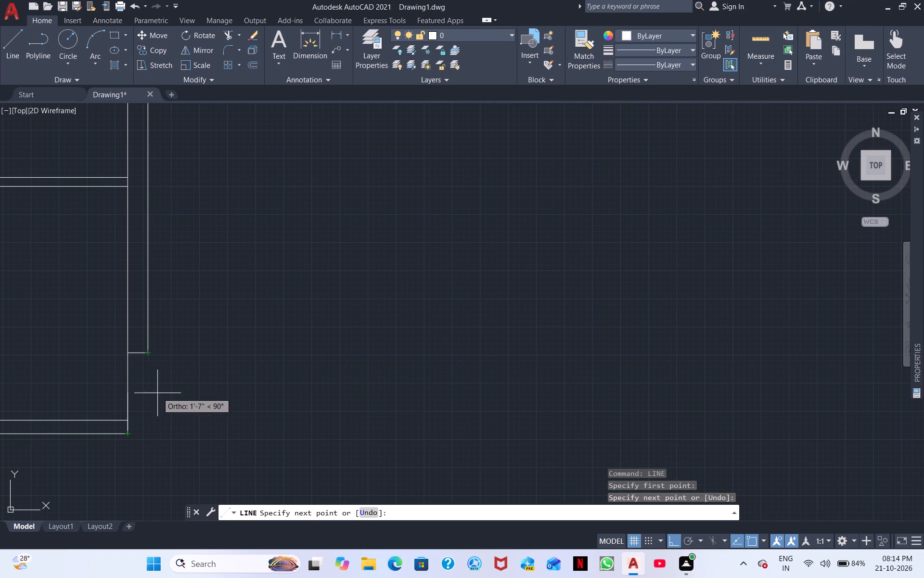
left_click(148, 434)
left_click(143, 351)
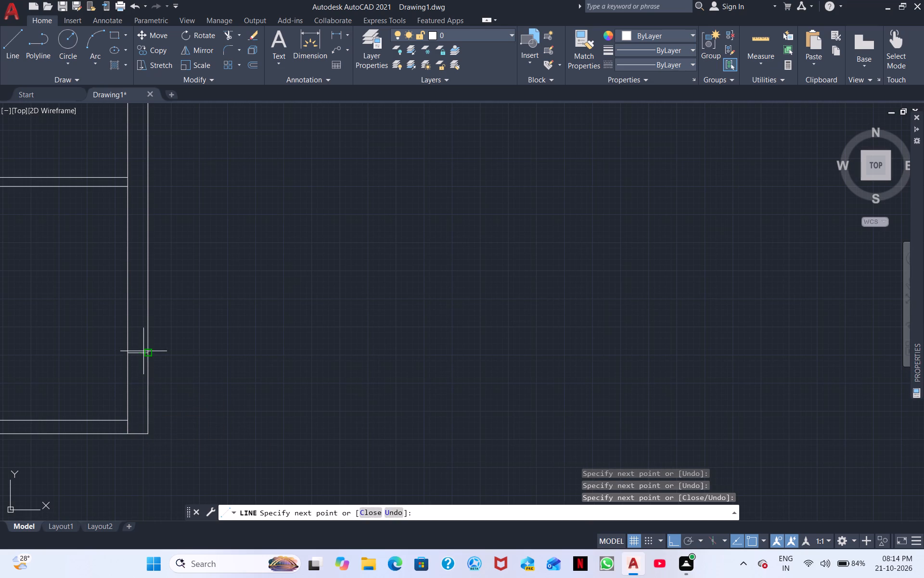
right_click(174, 363)
left_click(211, 371)
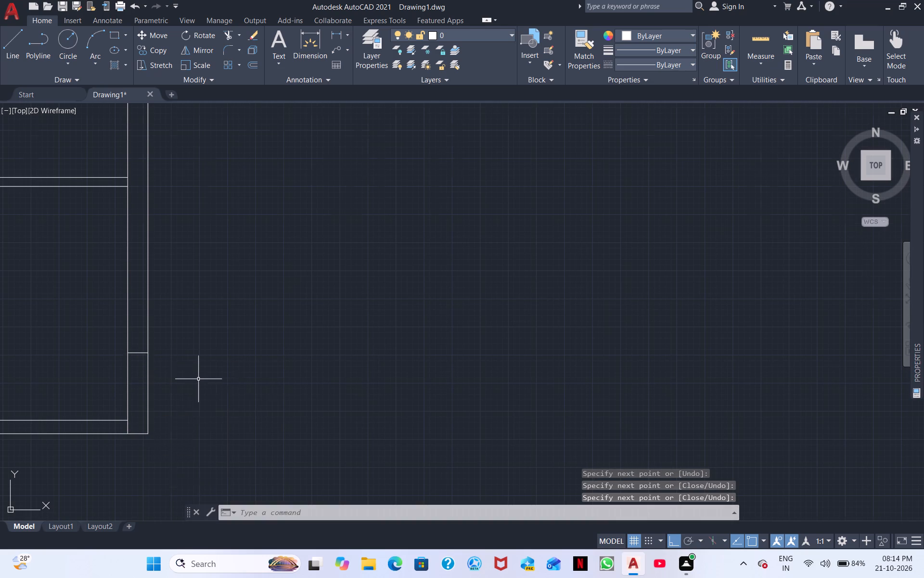
Erase the old south boundary line of the southwest area, between the west wall and the southern partition.
scroll(198, 379, "down", 2)
middle_click_drag(202, 381, 356, 342)
scroll(387, 331, "down", 1)
middle_click_drag(390, 361, 450, 397)
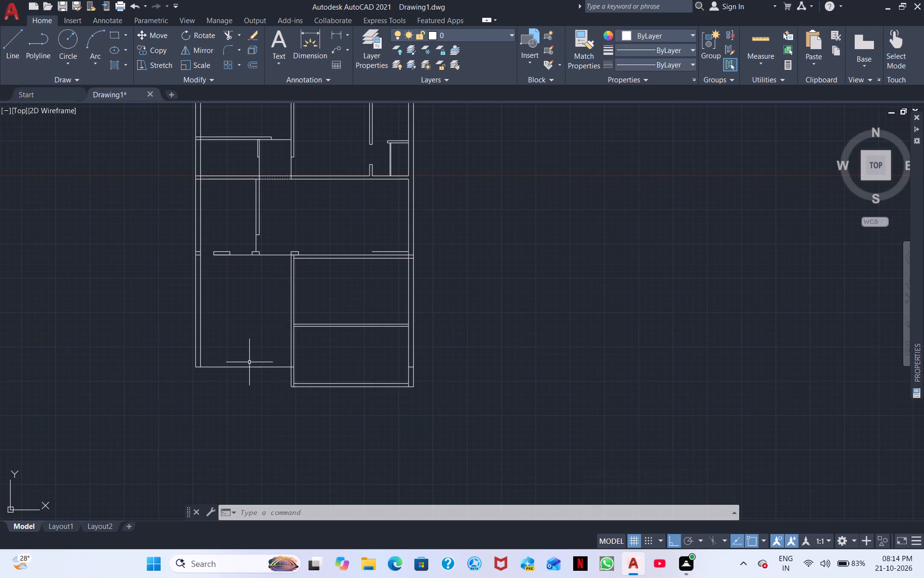
left_click(261, 380)
left_click(231, 356)
scroll(240, 375, "up", 3)
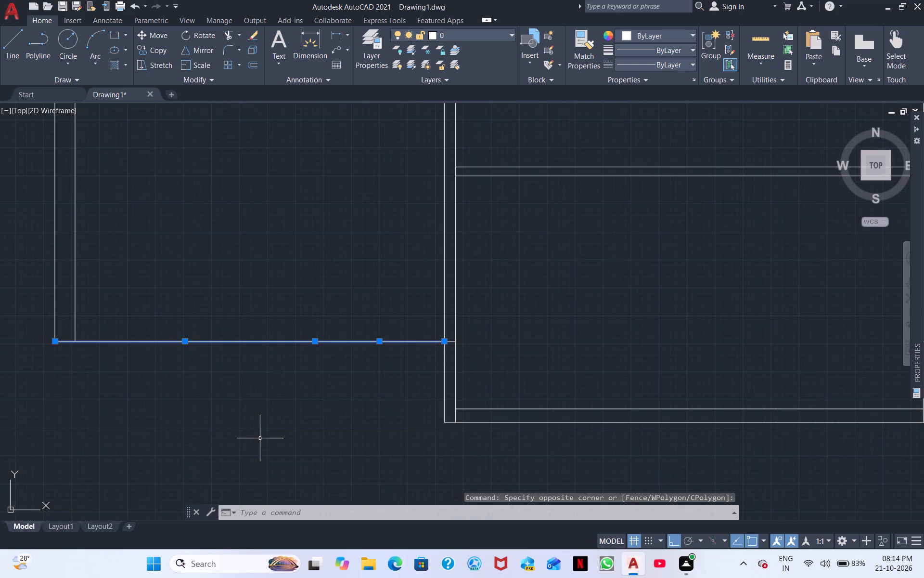
right_click(260, 438)
left_click(307, 234)
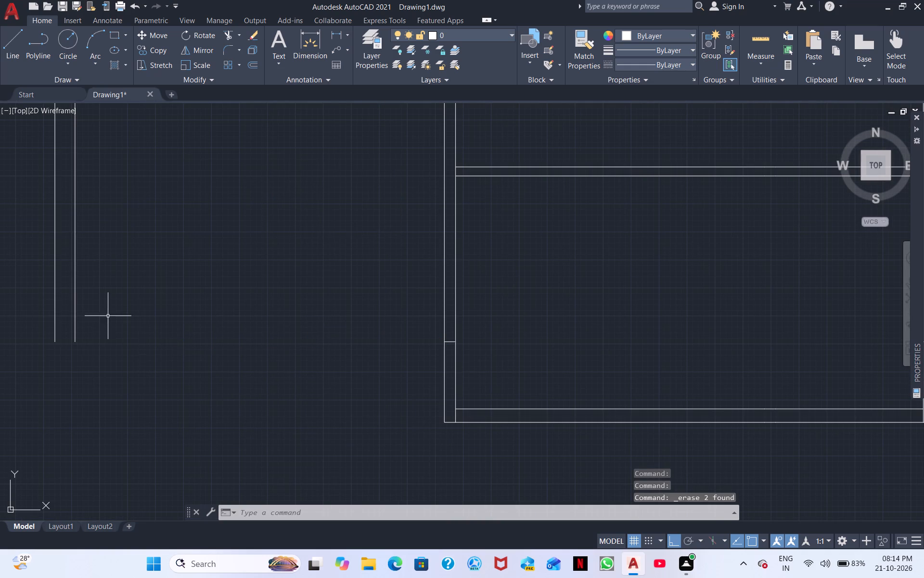
Erase the leftover short cross lines inside the southern partition and the east outer wall.
left_click(450, 340)
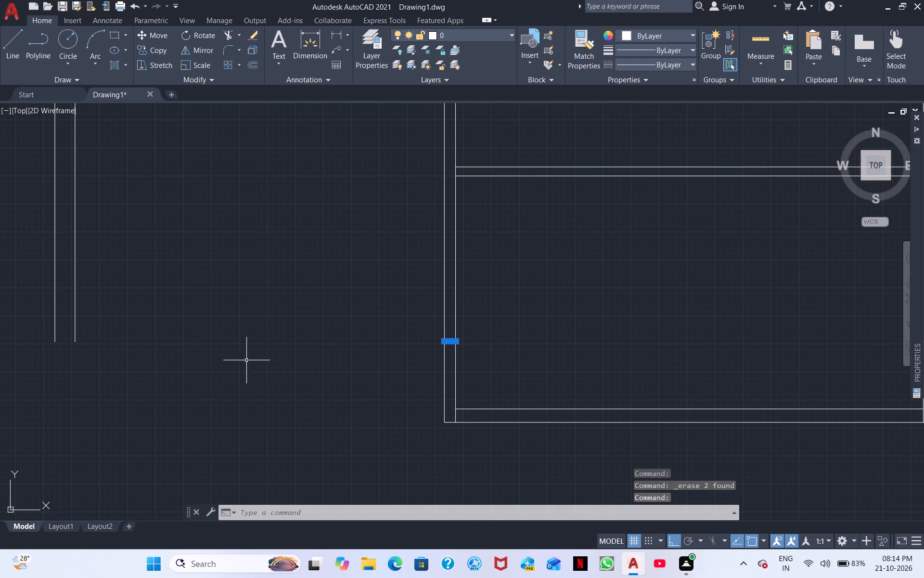
middle_click_drag(435, 377, 0, 411)
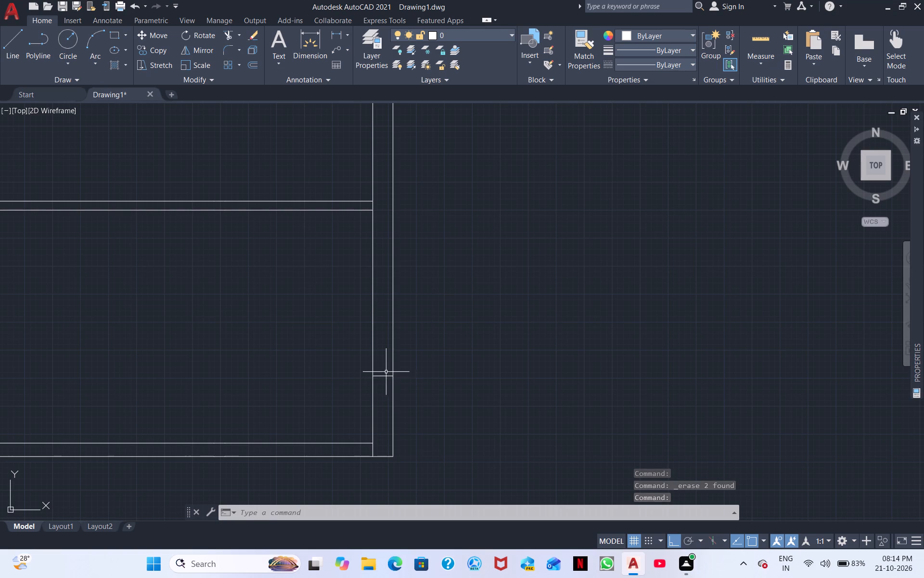
left_click(387, 375)
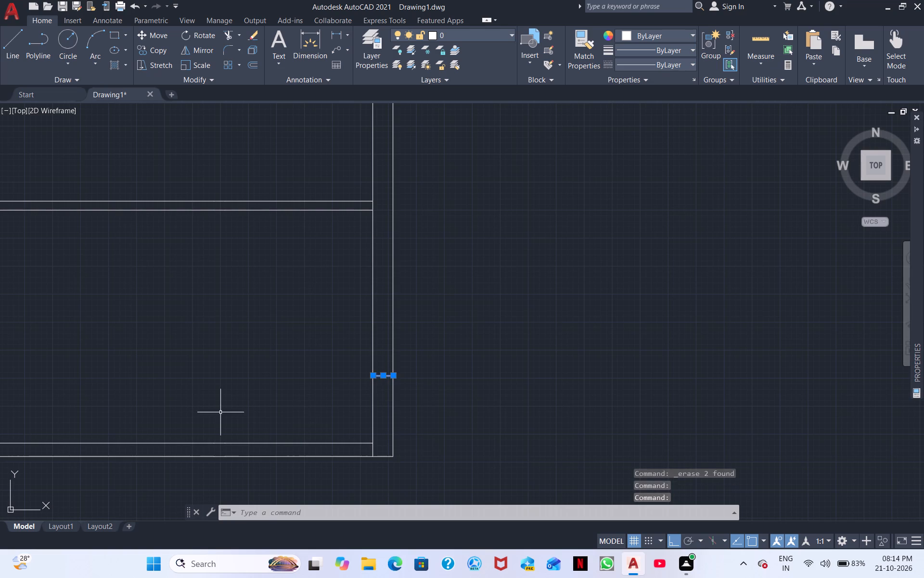
right_click(201, 402)
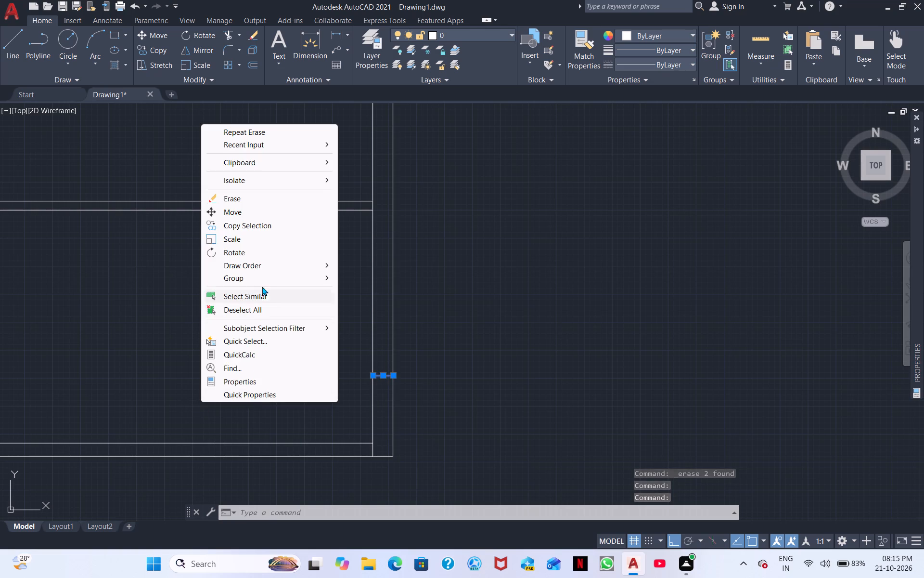
left_click(255, 195)
Draw the outer south wall line west from the partition's southwest corner to align with the west wall's outer face.
scroll(238, 297, "down", 1)
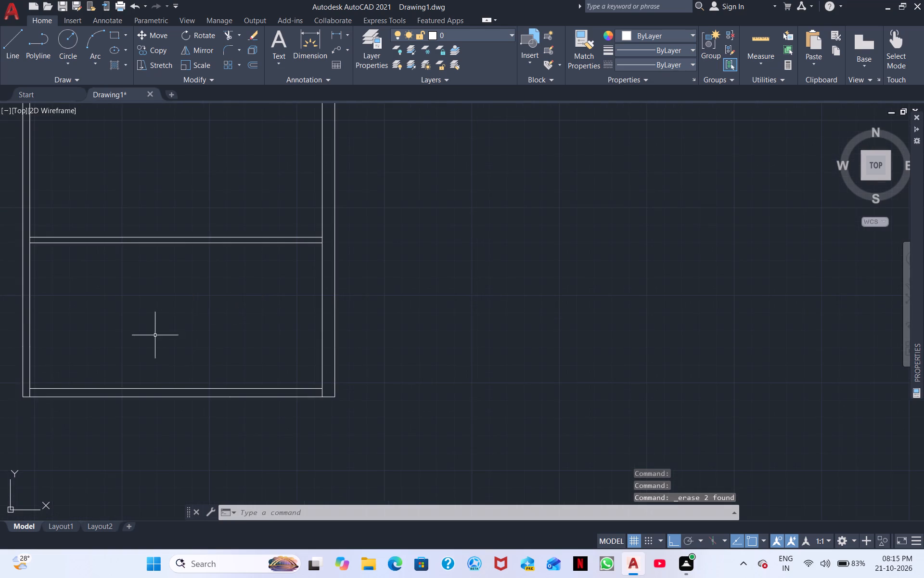
middle_click_drag(155, 335, 317, 290)
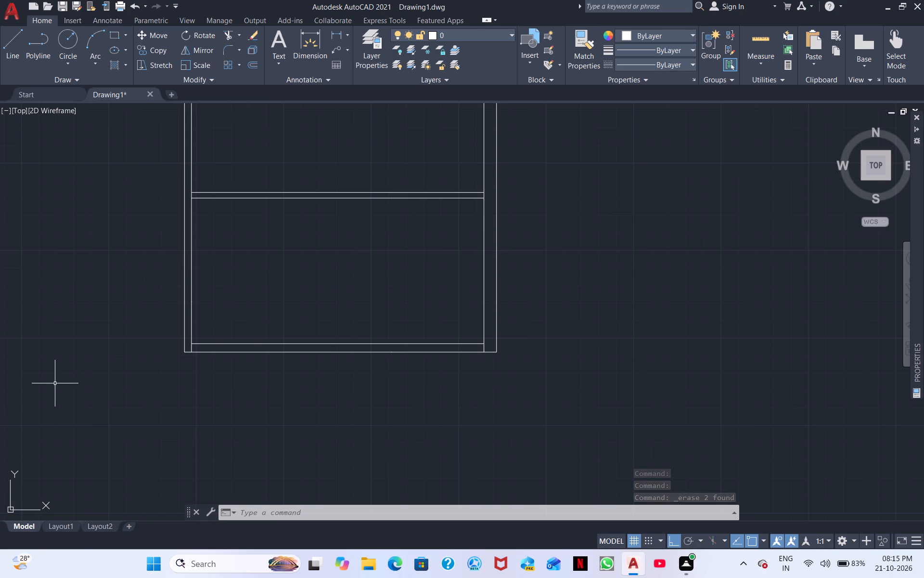
middle_click_drag(111, 411, 395, 433)
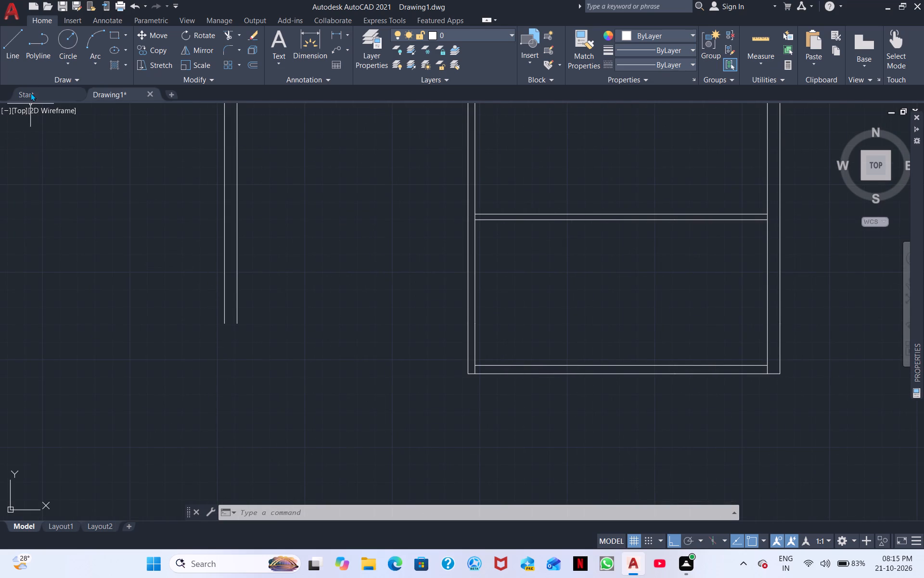
left_click(14, 50)
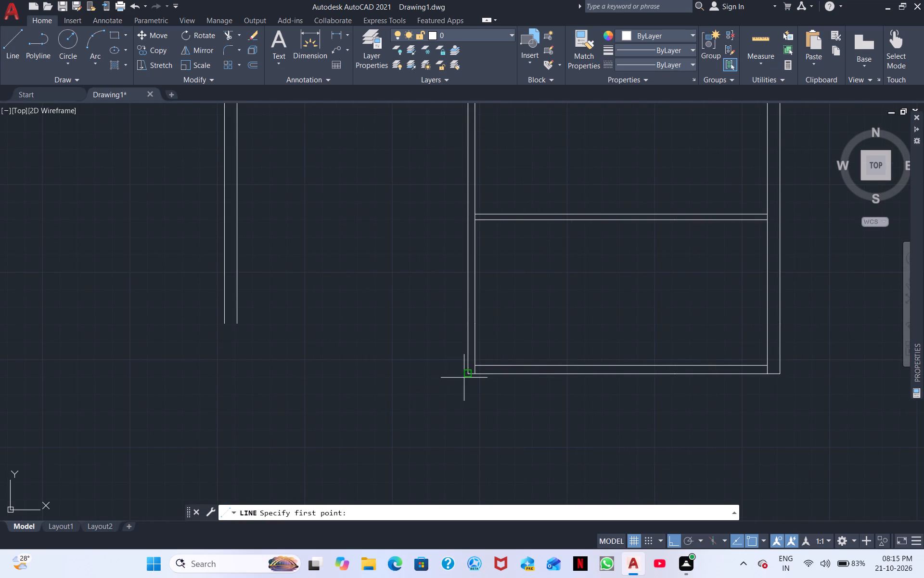
left_click(466, 374)
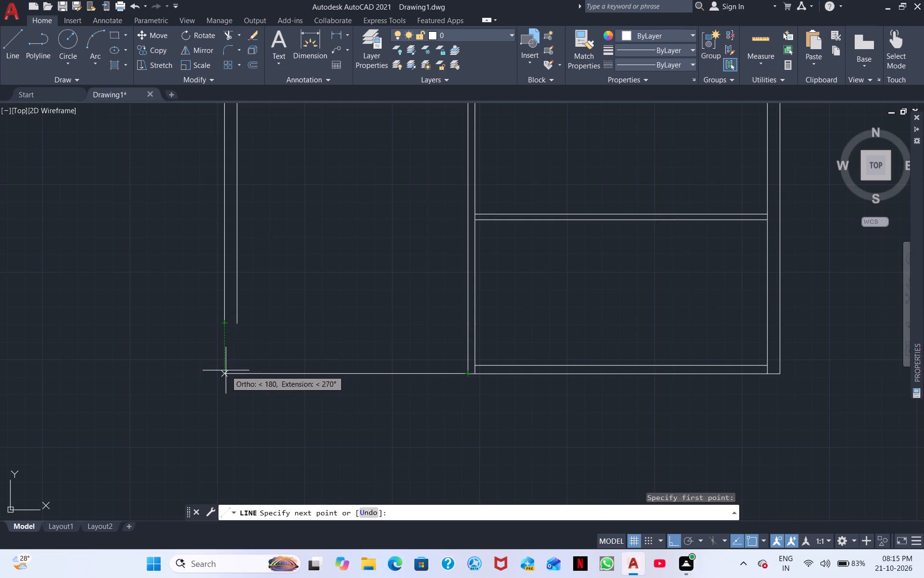
left_click(223, 373)
right_click(268, 362)
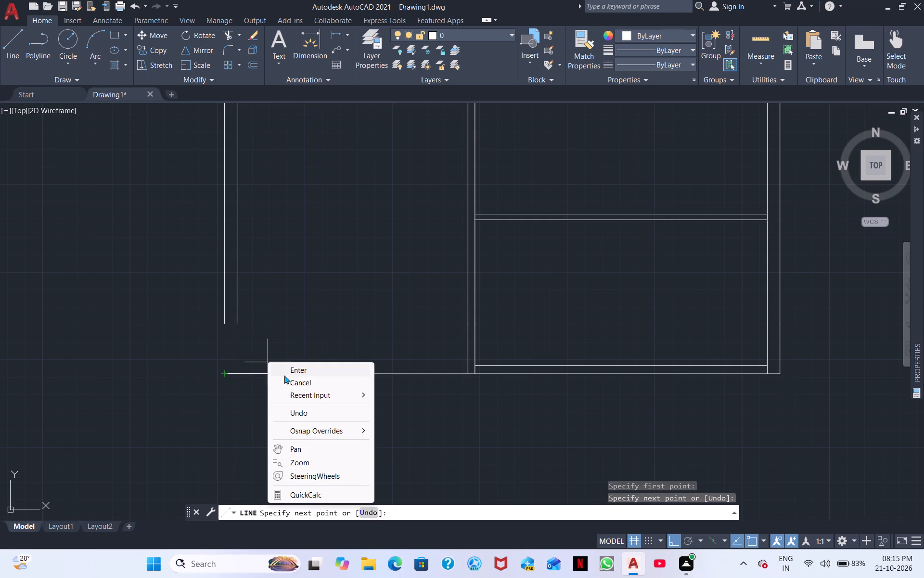
left_click(291, 378)
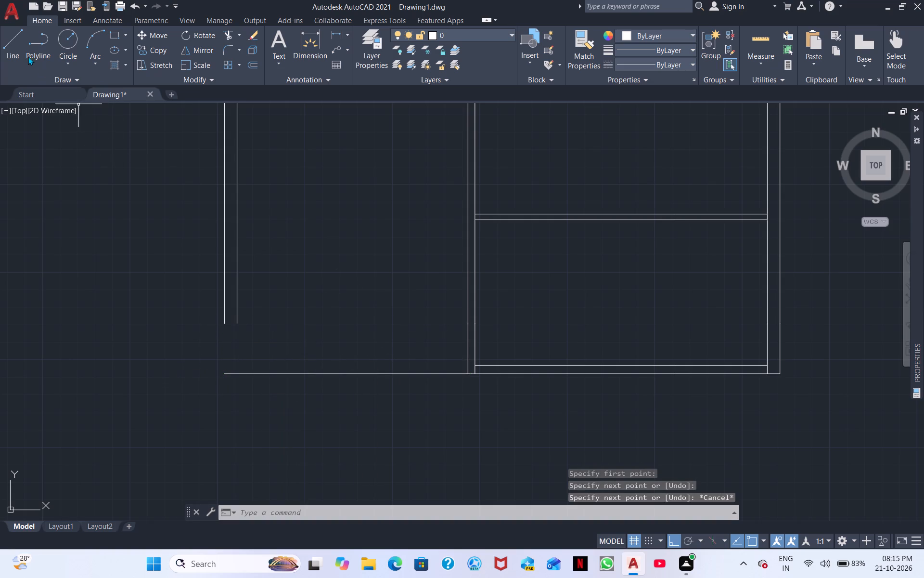
Draw the inner south wall line across the partition and west to align with the west wall's outer face.
left_click(15, 43)
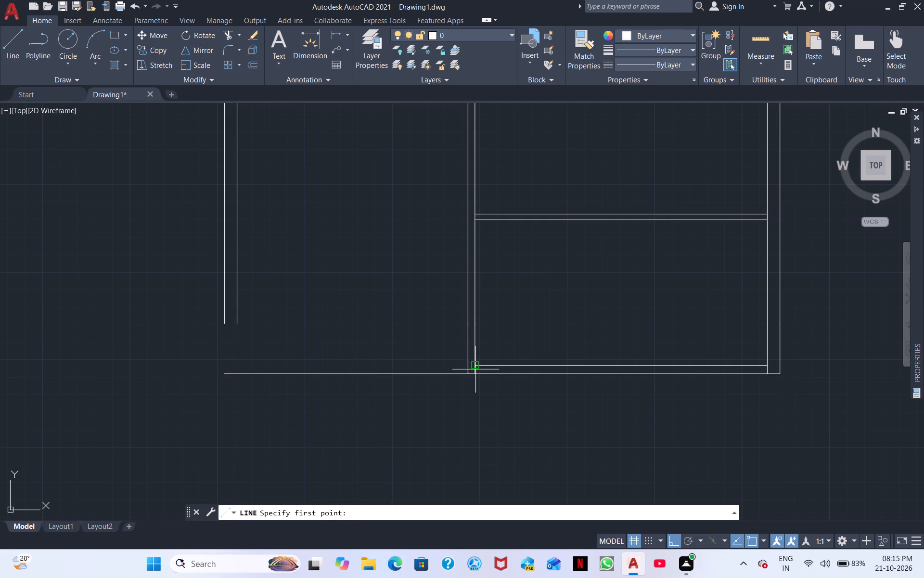
left_click(472, 367)
left_click(466, 367)
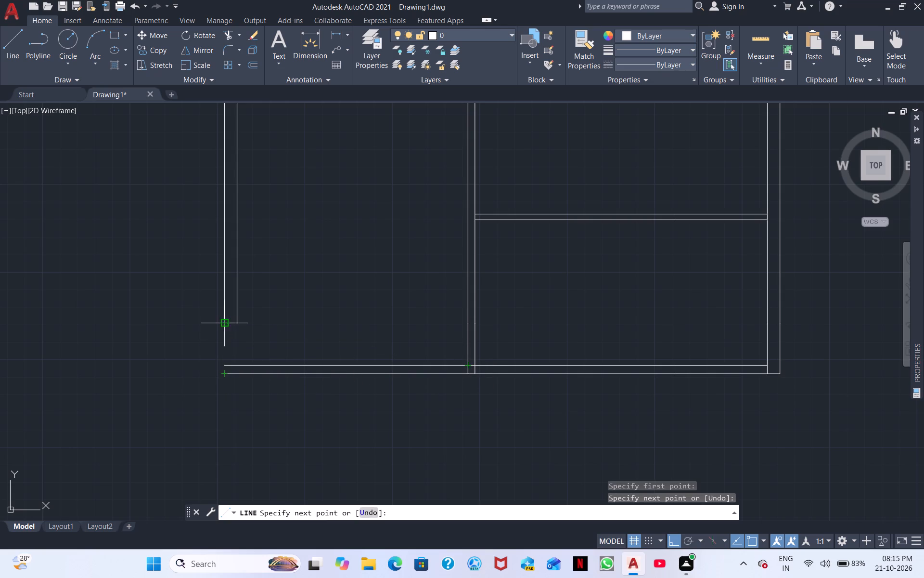
left_click(224, 366)
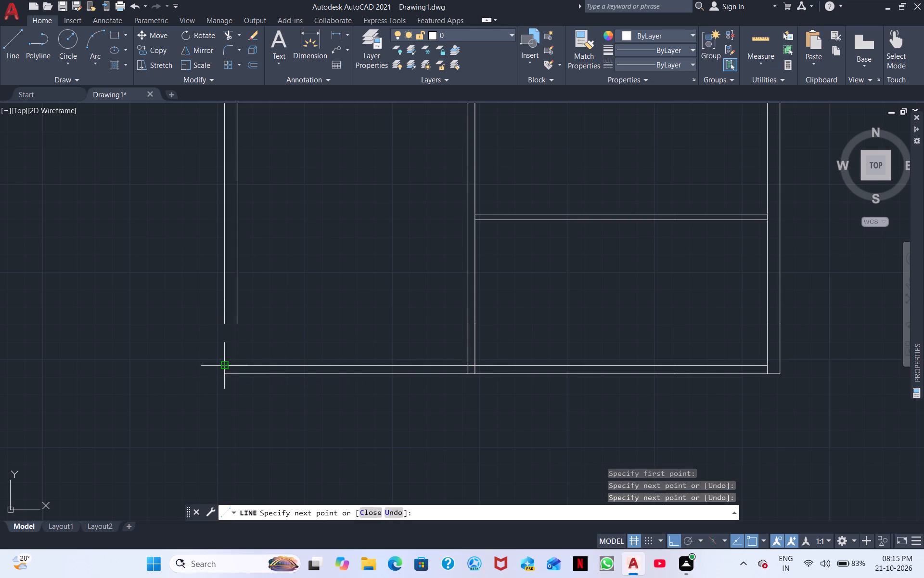
right_click(284, 367)
left_click(313, 387)
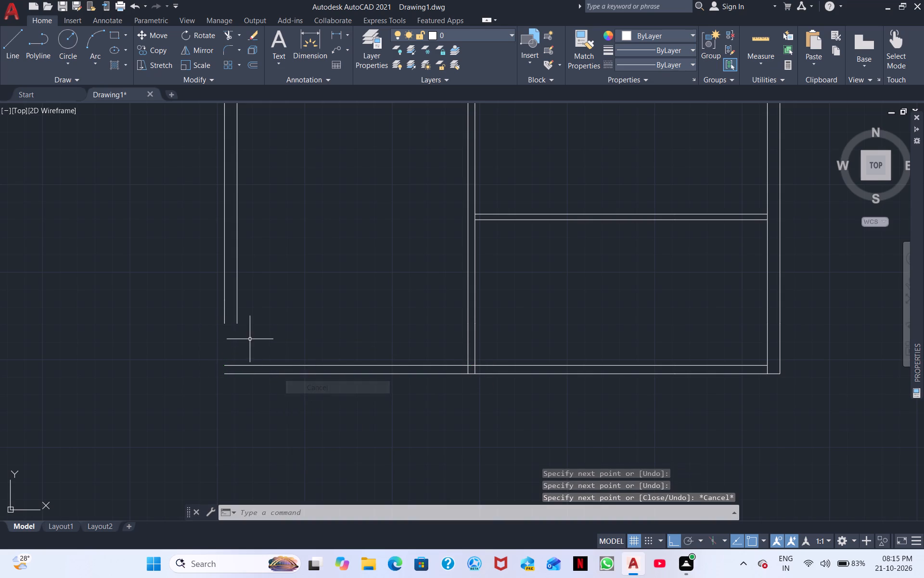
Extend the west wall's outer face to the outer south wall line and its inner face to the inner south wall line.
scroll(250, 339, "up", 2)
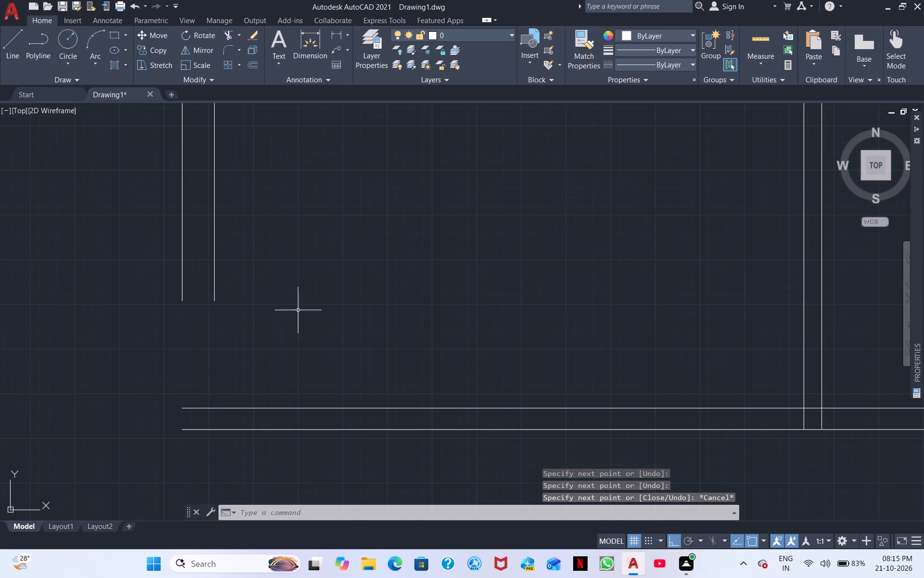
left_click(224, 32)
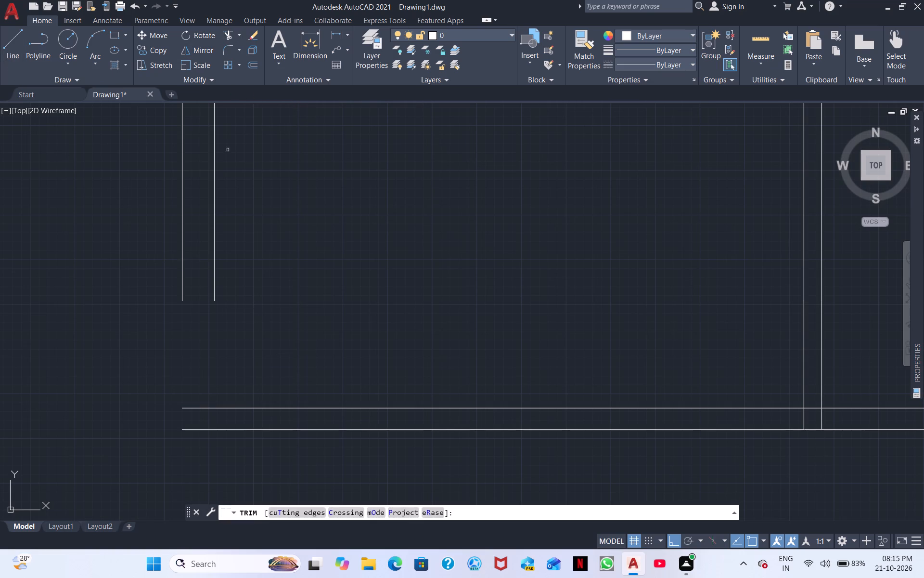
left_click(223, 37)
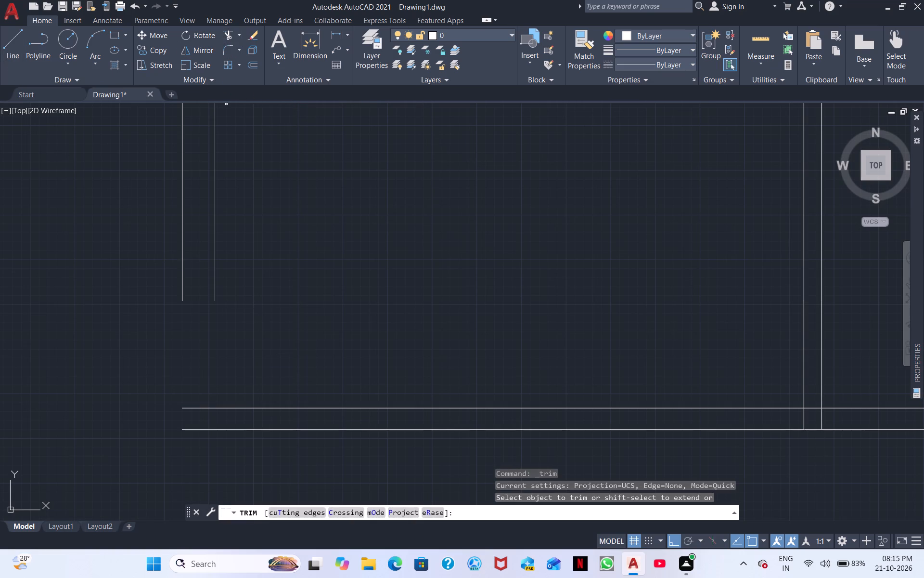
left_click(181, 301, "shift")
double_click(180, 332, "shift")
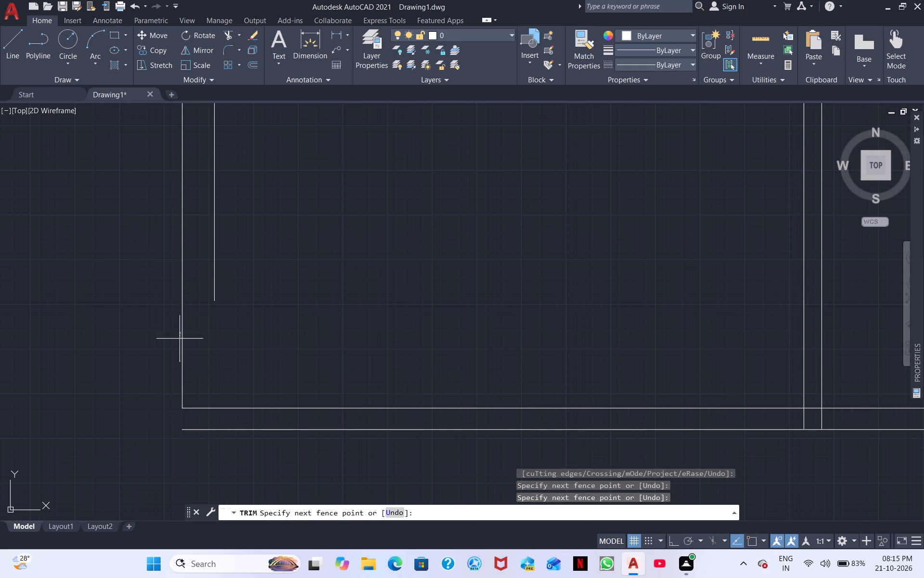
left_click(195, 351, "shift")
left_click_drag(187, 259, 257, 282, "shift")
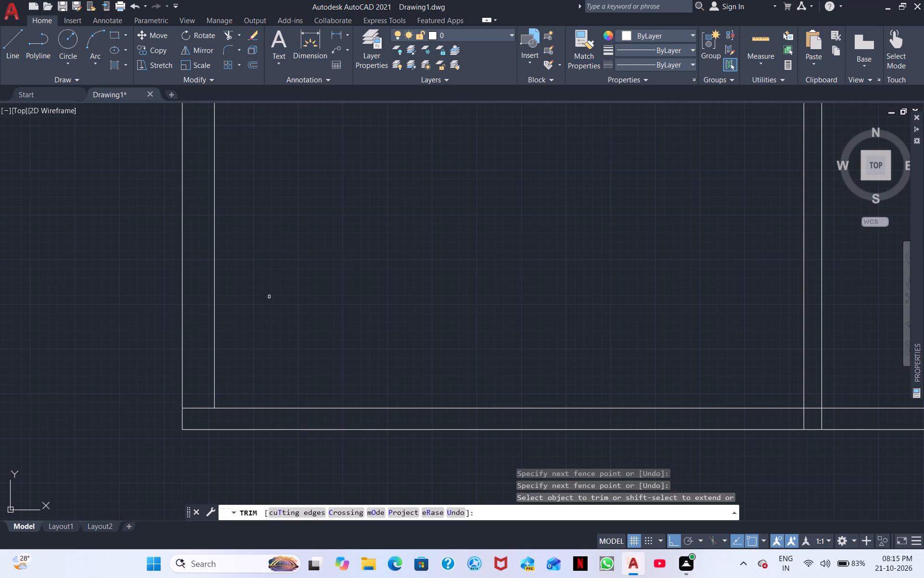
Extend the west wall's inner face to the outer south wall line and remove the inner south wall line west of the partition.
left_click_drag(198, 339, 246, 367, "shift")
scroll(357, 336, "down", 2)
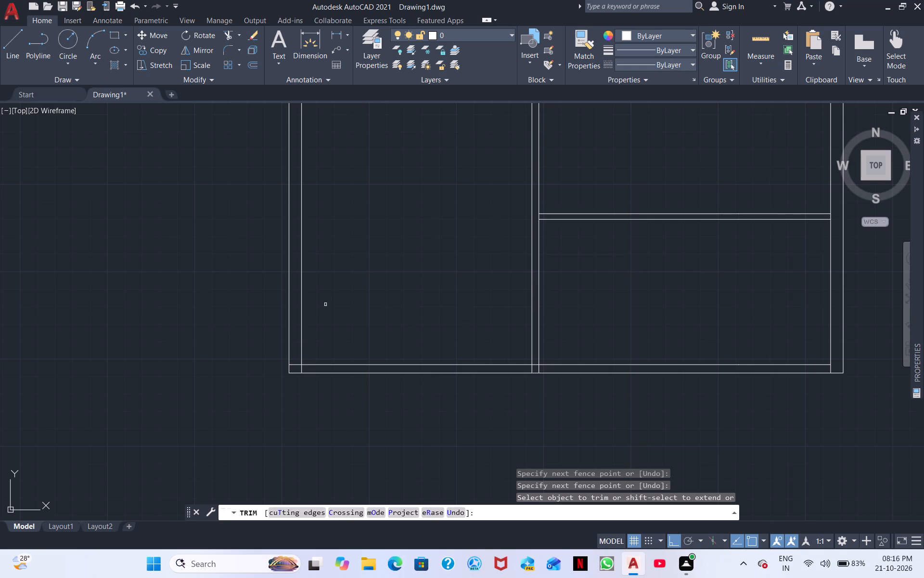
scroll(423, 268, "down", 2)
middle_click_drag(421, 270, 373, 307)
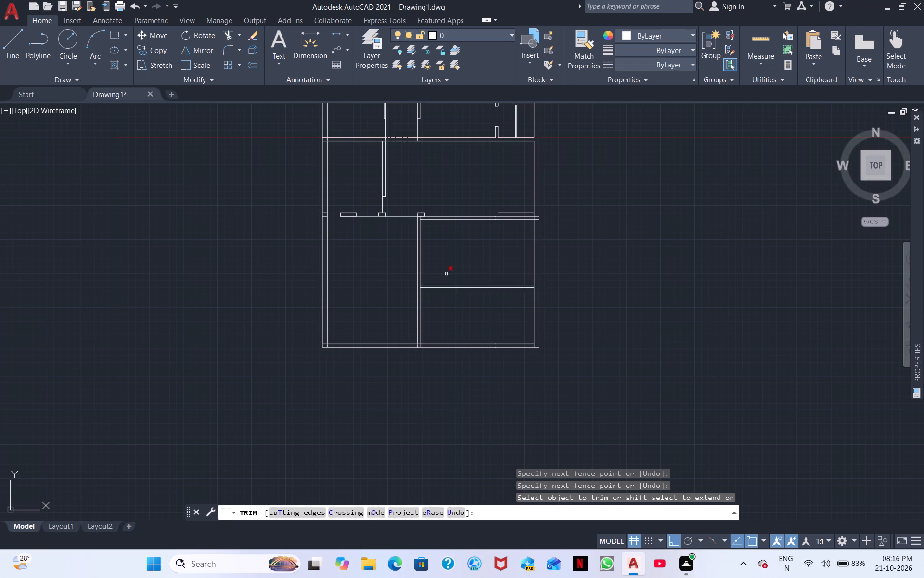
scroll(438, 283, "up", 2)
scroll(404, 450, "up", 1)
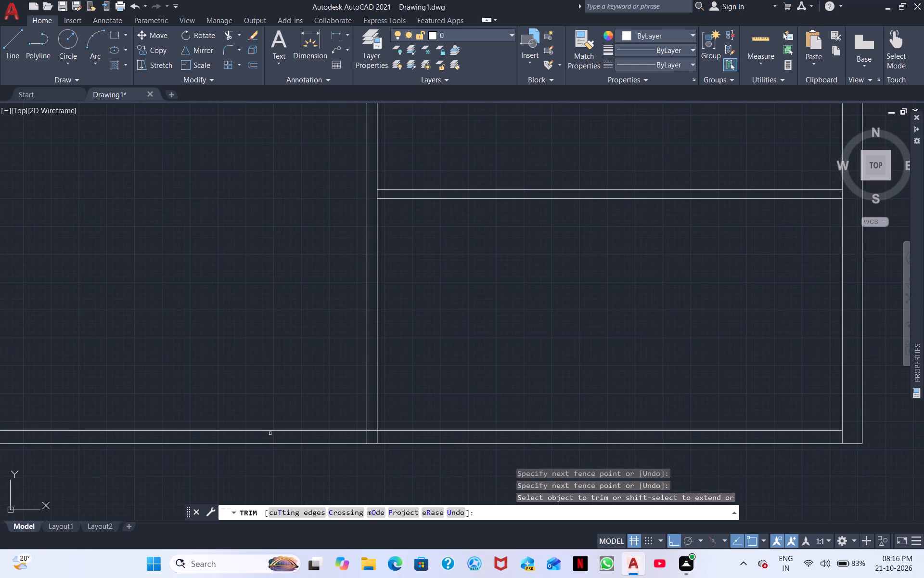
middle_click_drag(275, 426, 545, 407)
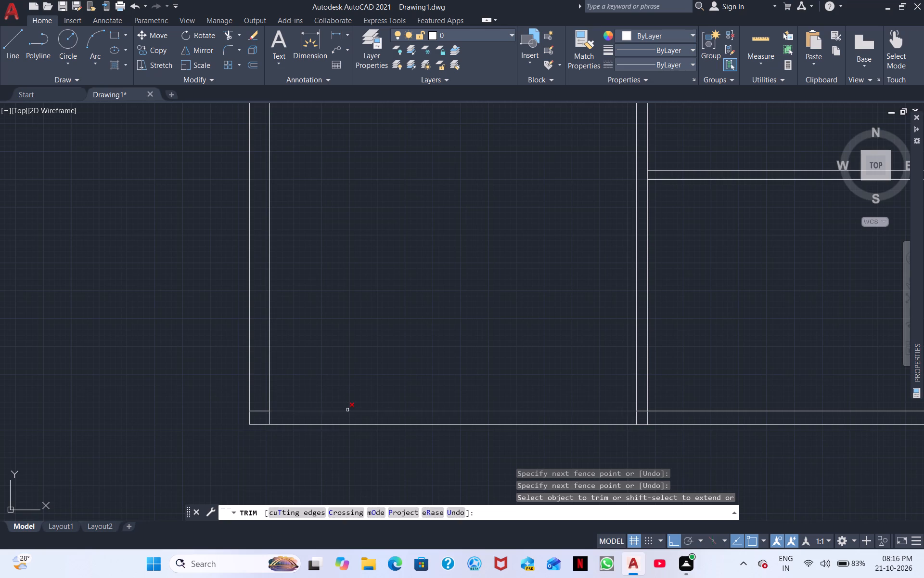
left_click(347, 410)
left_click(256, 412)
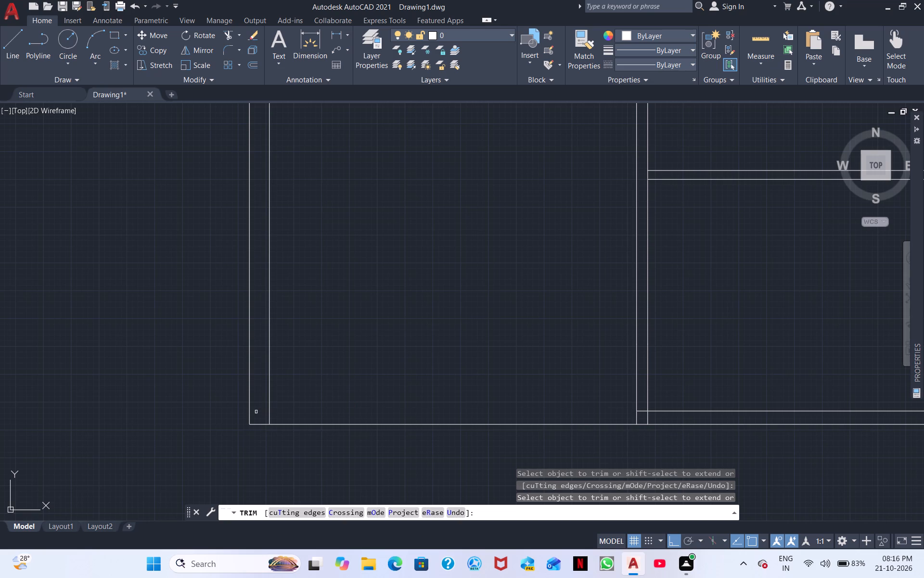
Trim the inner south wall line inside the partition, plus the partition's east face and east wall's inner face below that line.
scroll(617, 426, "up", 1)
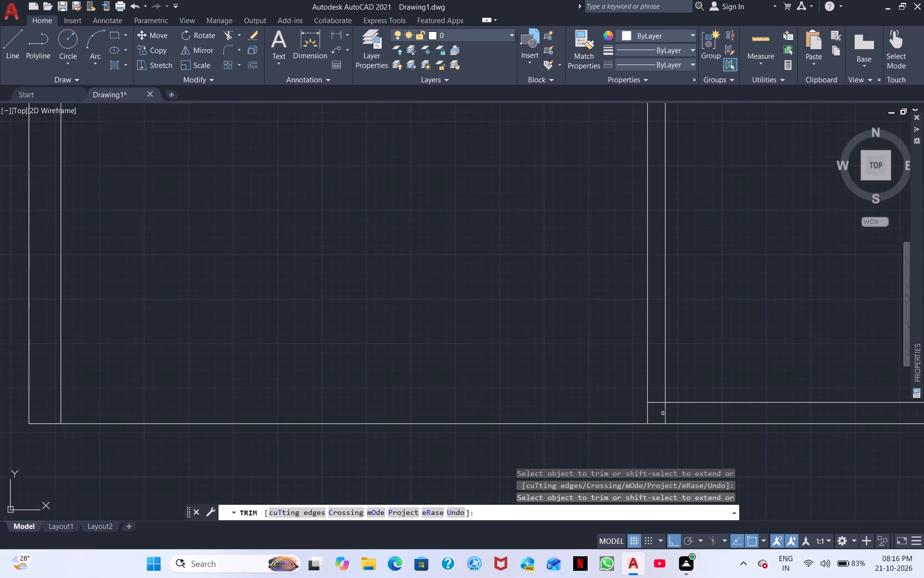
left_click(661, 401)
left_click(665, 416)
middle_click_drag(796, 422, 294, 434)
middle_click_drag(923, 442, 467, 428)
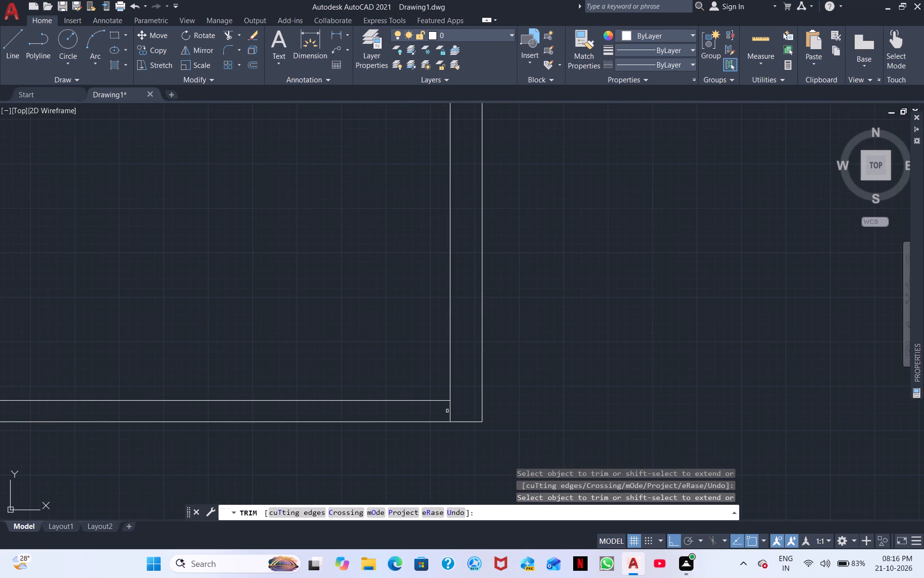
left_click_drag(447, 411, 463, 410)
Trim the partition's east face and the east wall's inner face between the two lines of the horizontal dividing wall.
scroll(567, 338, "down", 1)
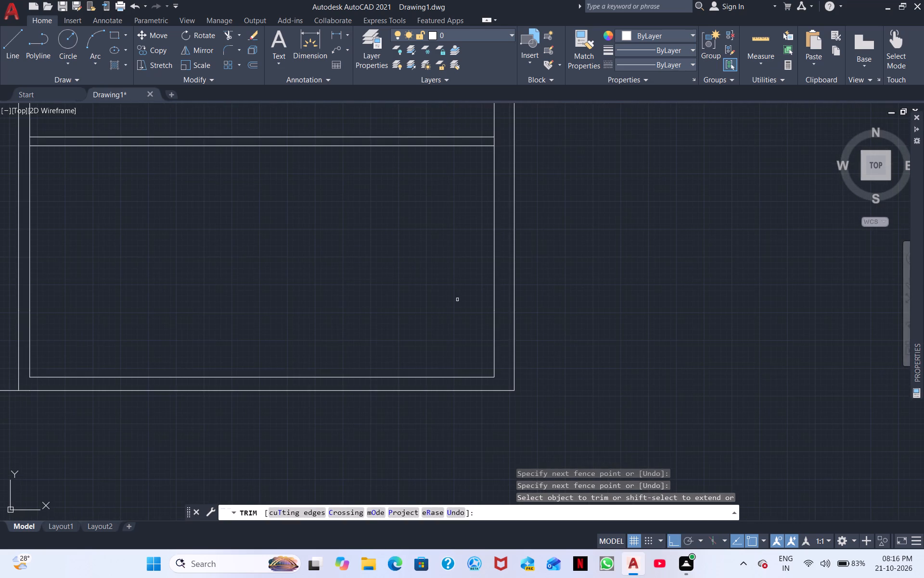
middle_click_drag(457, 299, 497, 408)
middle_click_drag(311, 338, 401, 343)
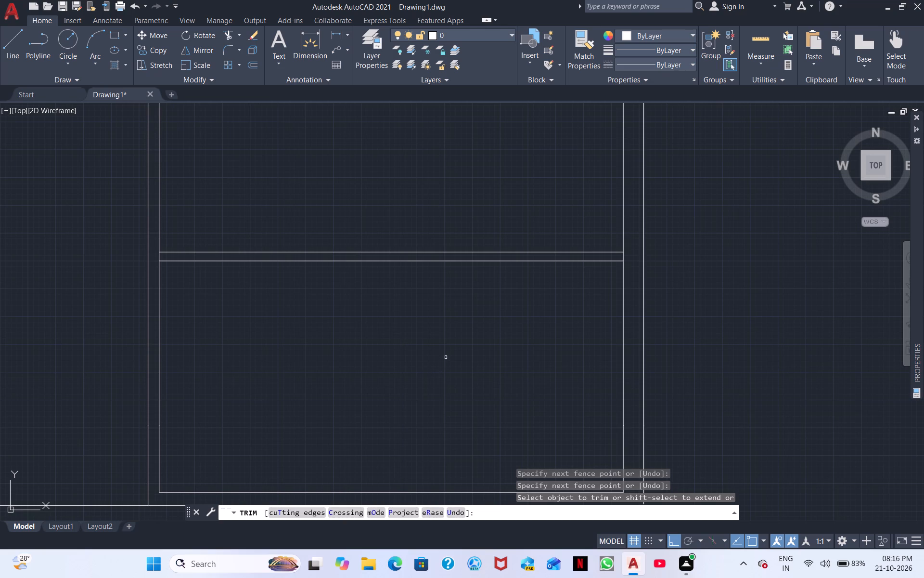
scroll(163, 275, "up", 2)
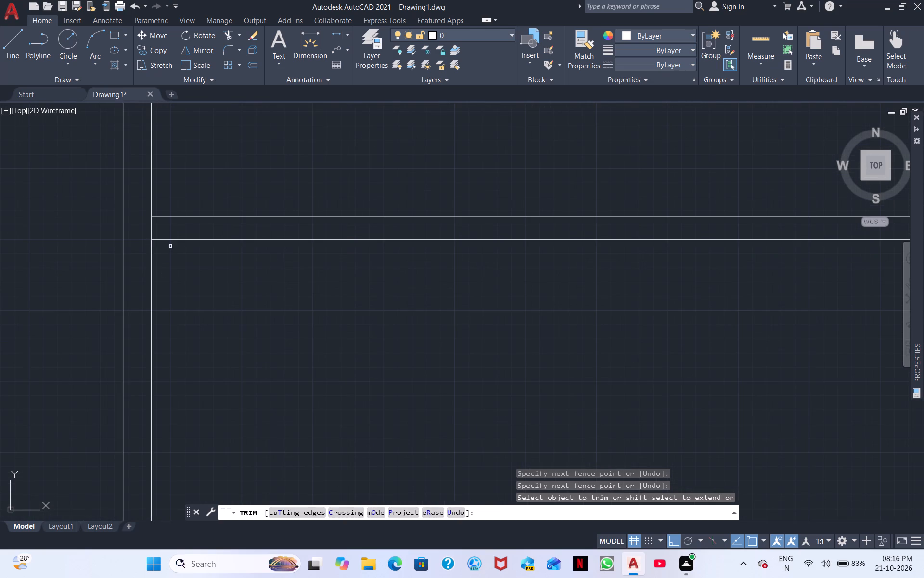
left_click(150, 232)
middle_click_drag(533, 357, 206, 357)
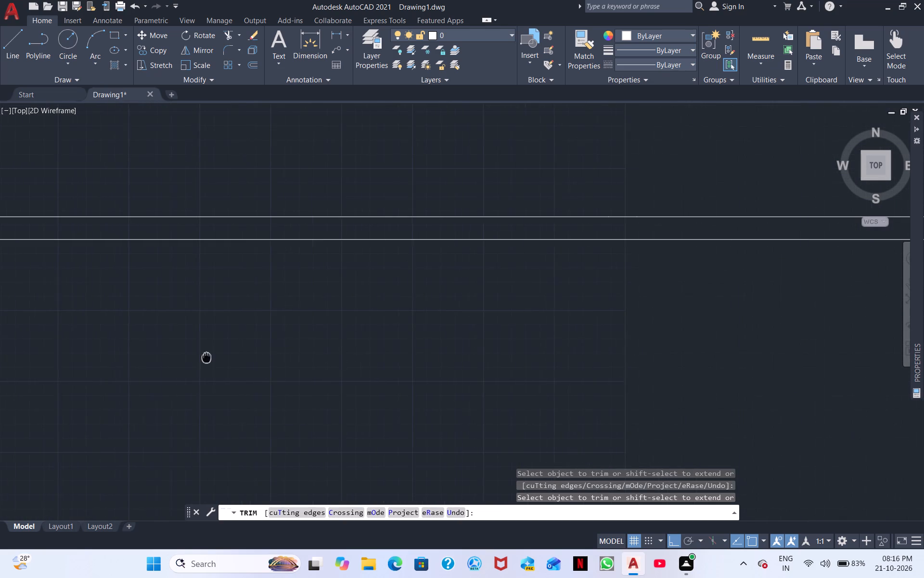
middle_click_drag(206, 357, 205, 357)
middle_click_drag(778, 361, 375, 357)
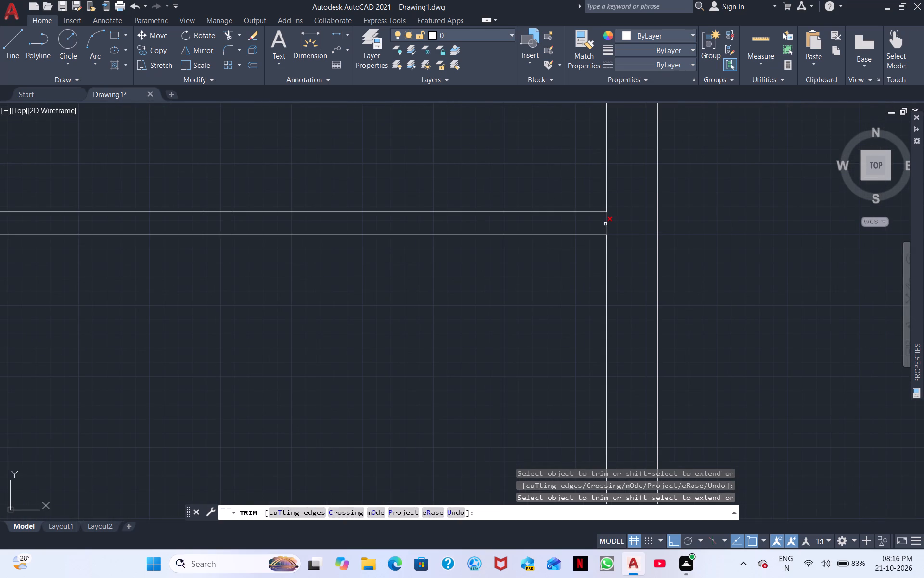
left_click(605, 223)
Draw two short vertical lines across the horizontal dividing wall, one near its west end and one near its east end.
left_click(4, 50)
scroll(92, 216, "down", 2)
middle_click_drag(277, 221, 578, 265)
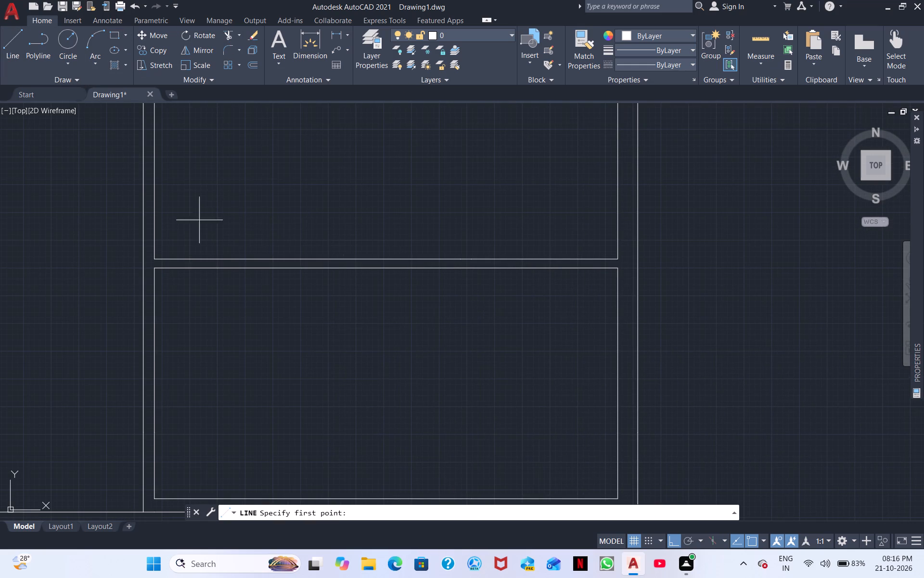
left_click(217, 261)
left_click(217, 267)
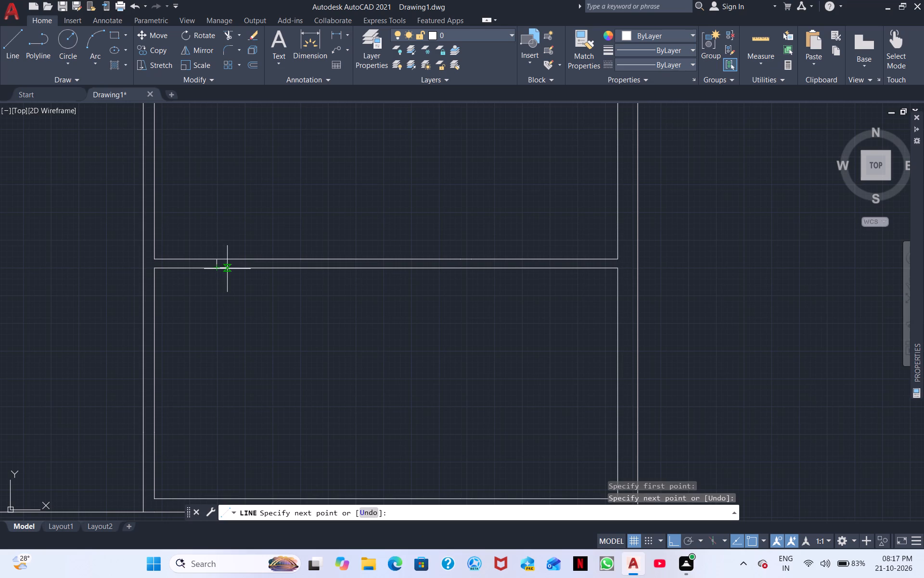
key("Escape")
right_click(402, 343)
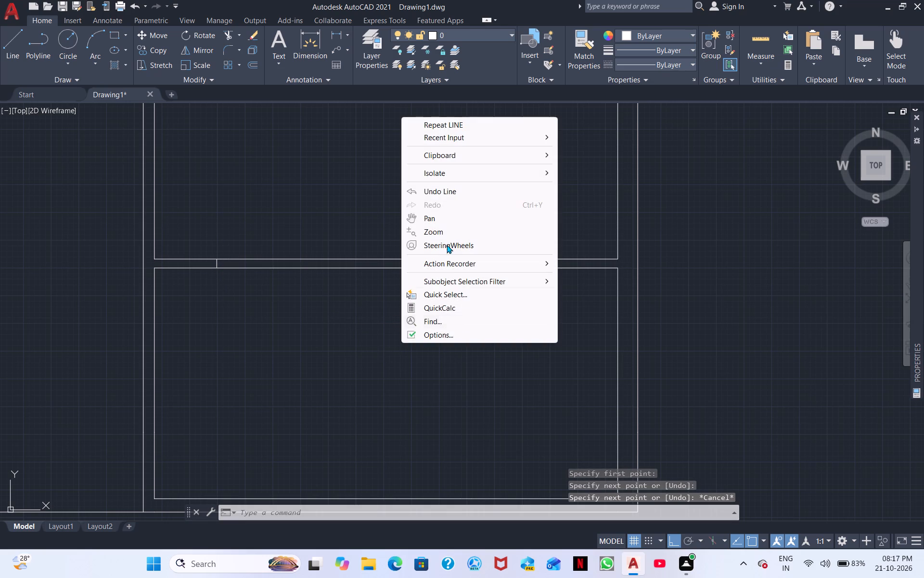
left_click(463, 128)
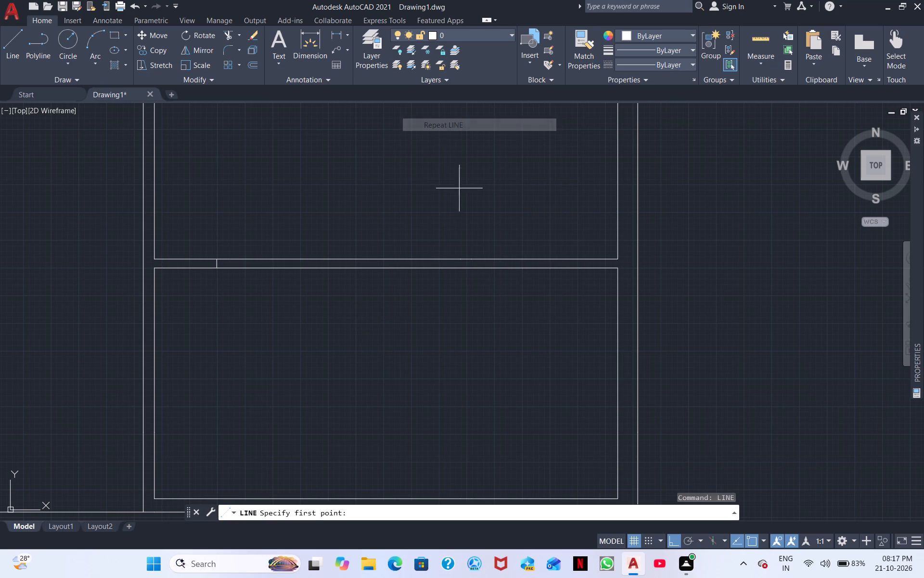
left_click(542, 257)
left_click(543, 268)
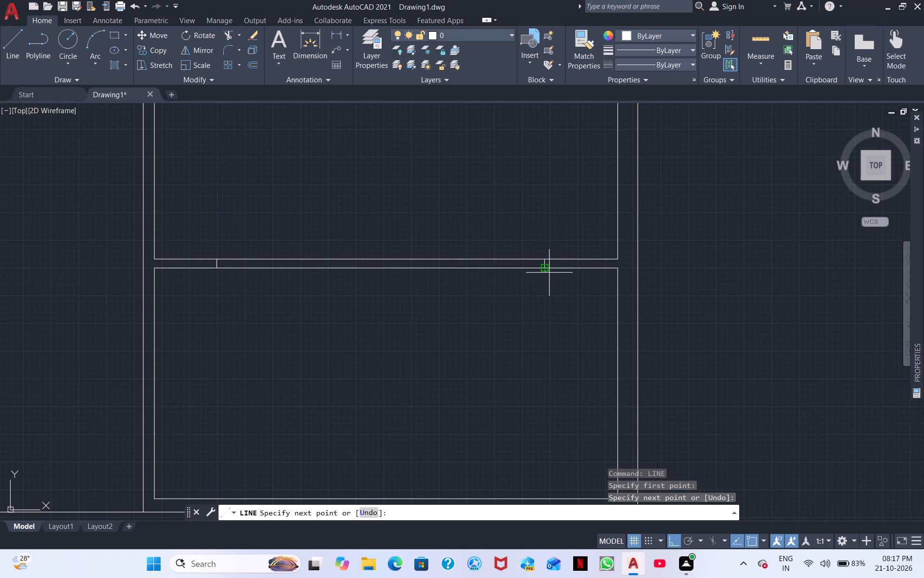
key("Escape")
Draw a rectangle the full thickness of the dividing wall, starting at the west cross line and ending before the wall's midpoint.
scroll(509, 287, "down", 1)
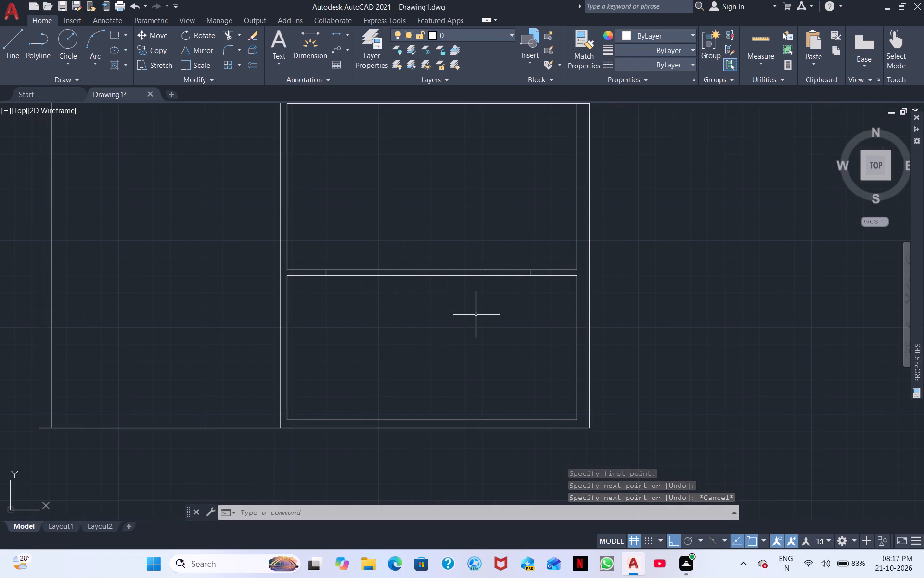
middle_click_drag(476, 315, 735, 363)
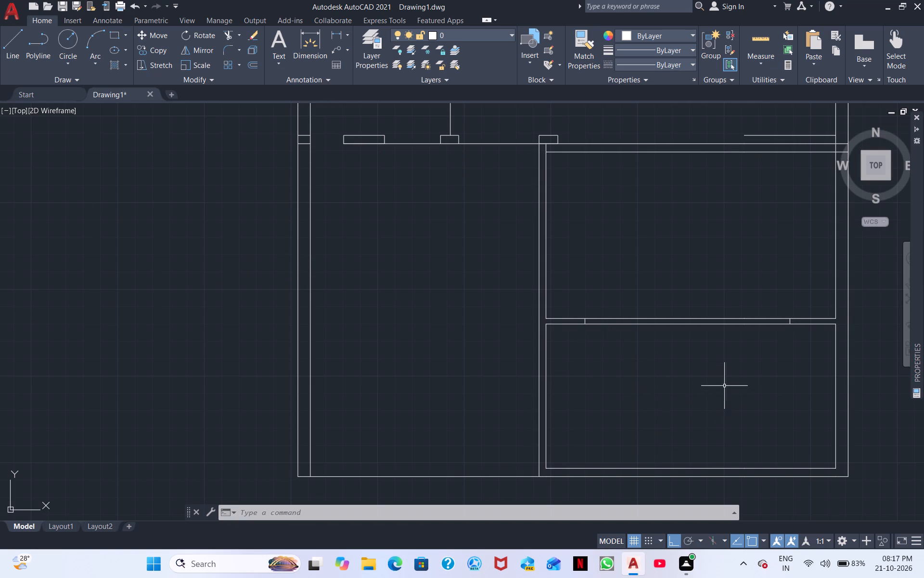
scroll(617, 399, "up", 2)
middle_click_drag(648, 386, 381, 422)
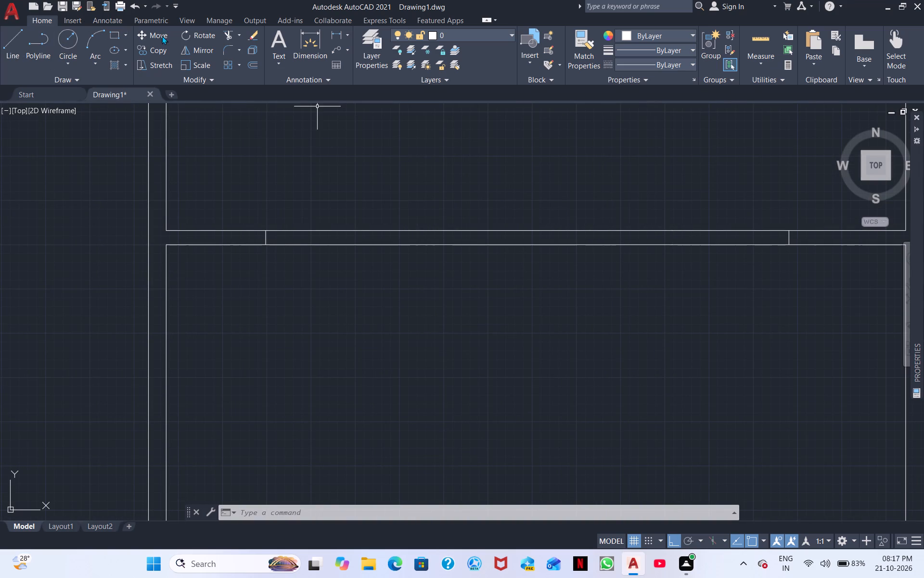
left_click(114, 37)
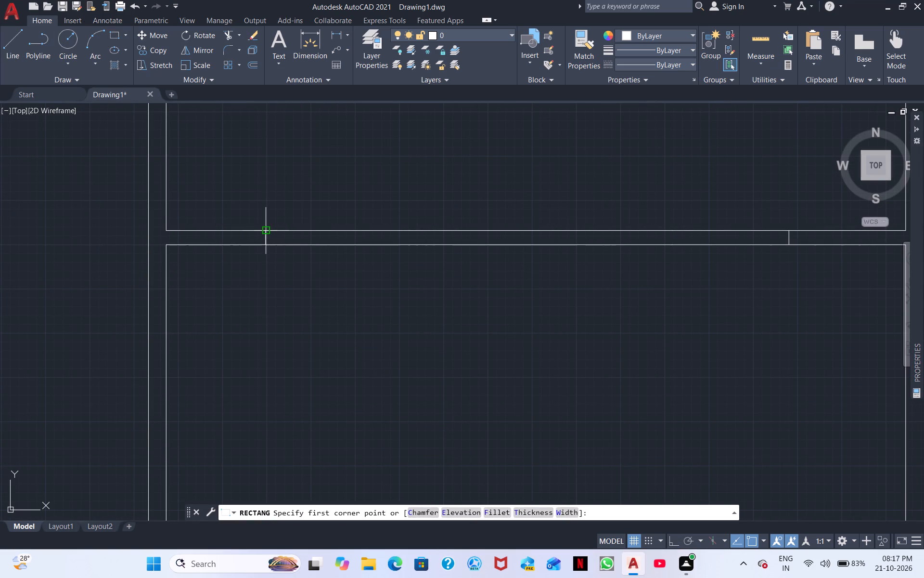
left_click(268, 233)
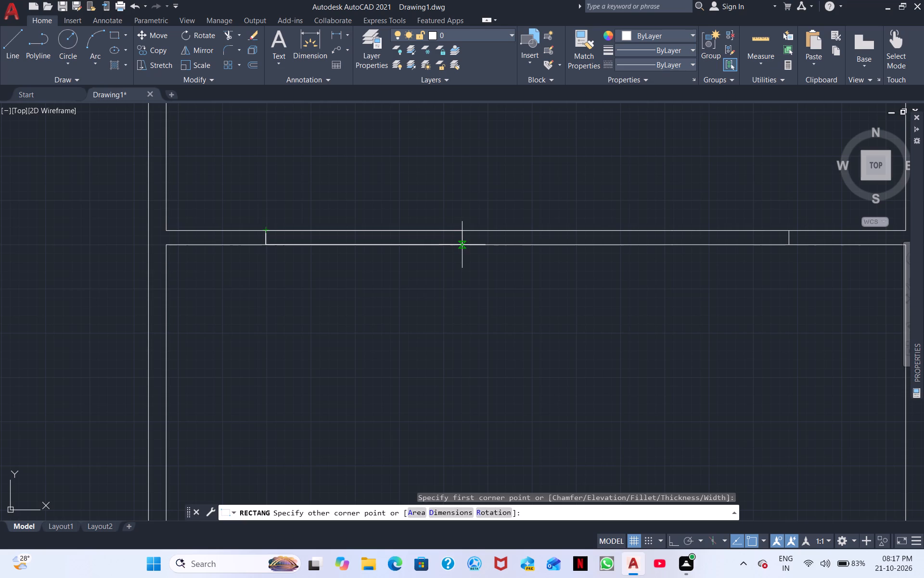
left_click(462, 245)
right_click(468, 288)
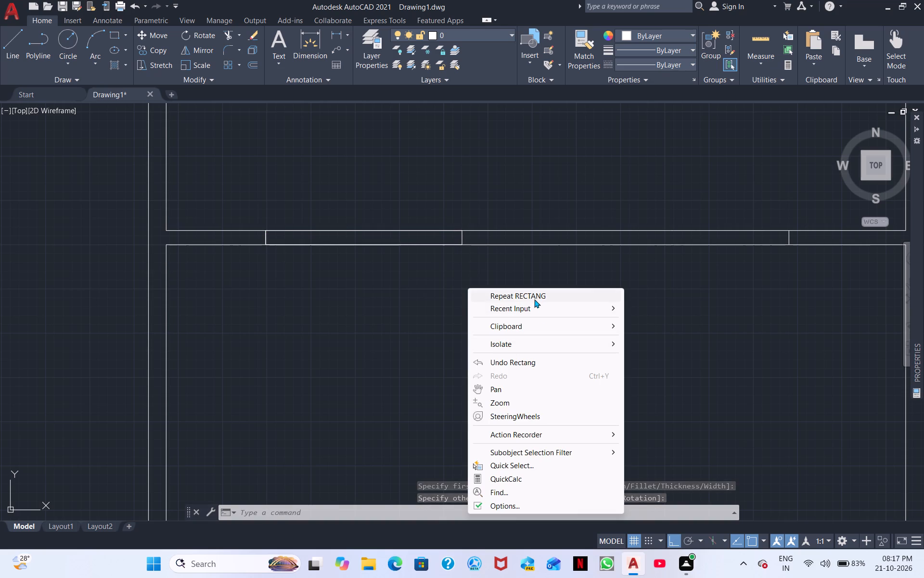
left_click(716, 324)
left_click(650, 329)
right_click(379, 318)
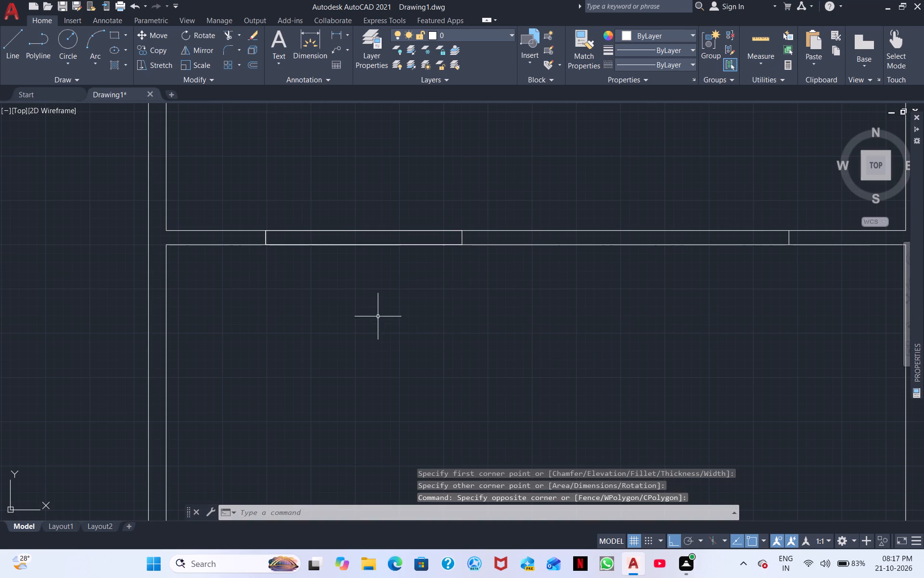
Copy the rectangle east along the dividing wall so its east end meets the east cross line.
left_click(462, 236)
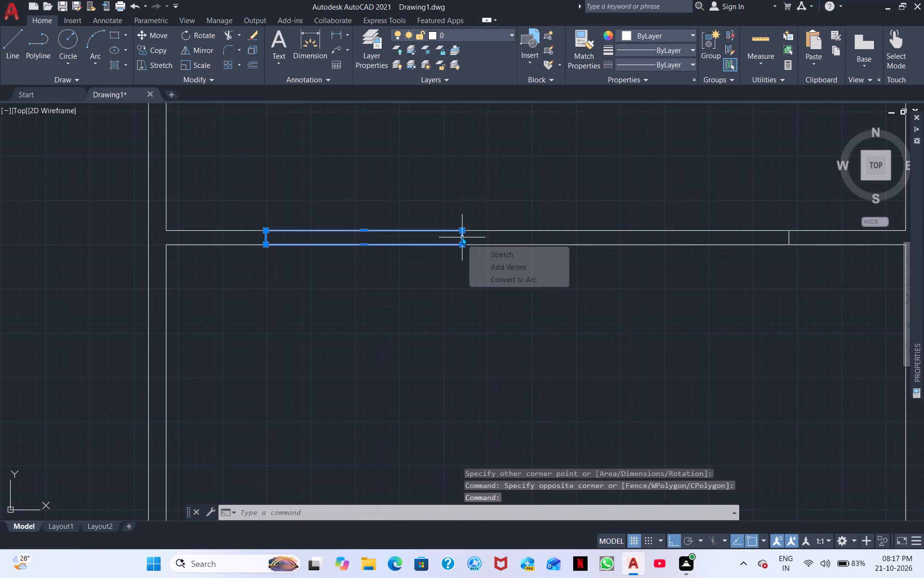
right_click(459, 317)
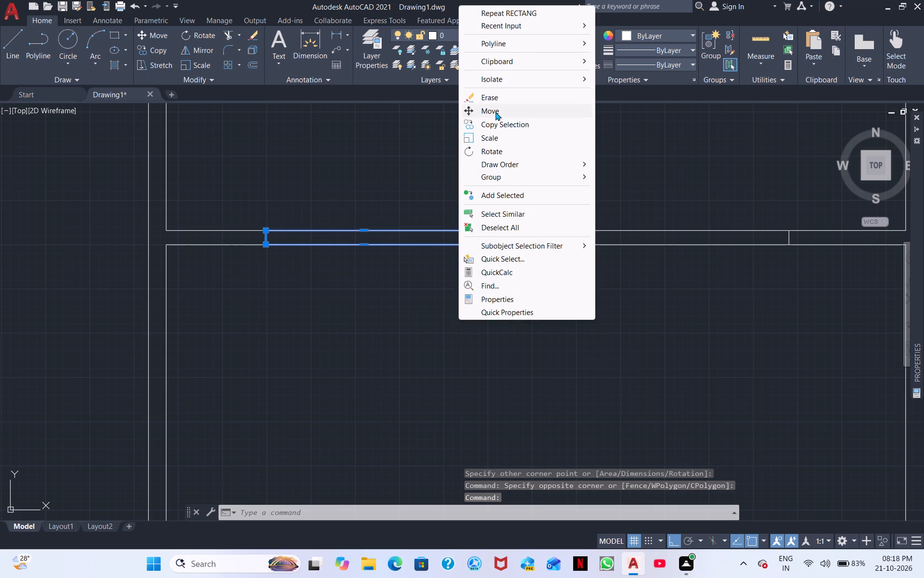
left_click(493, 122)
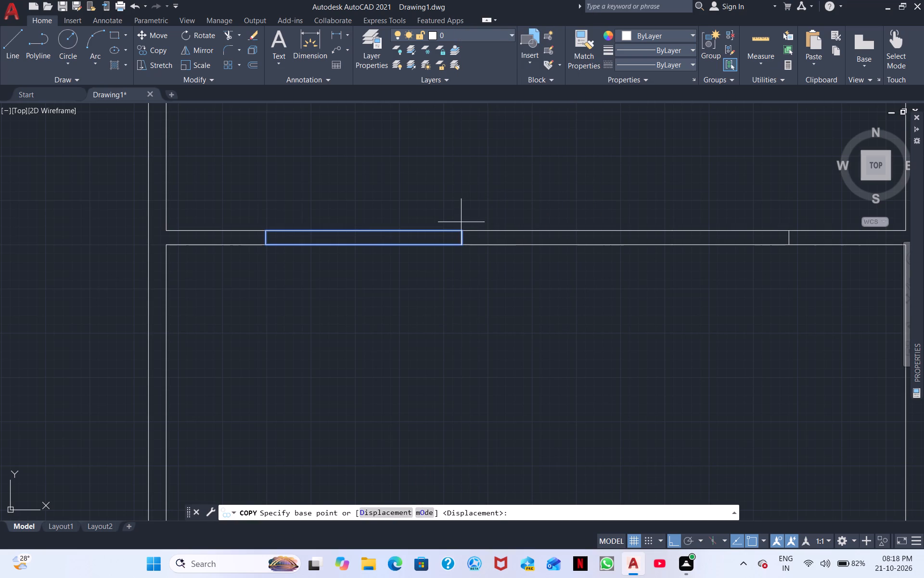
left_click(464, 233)
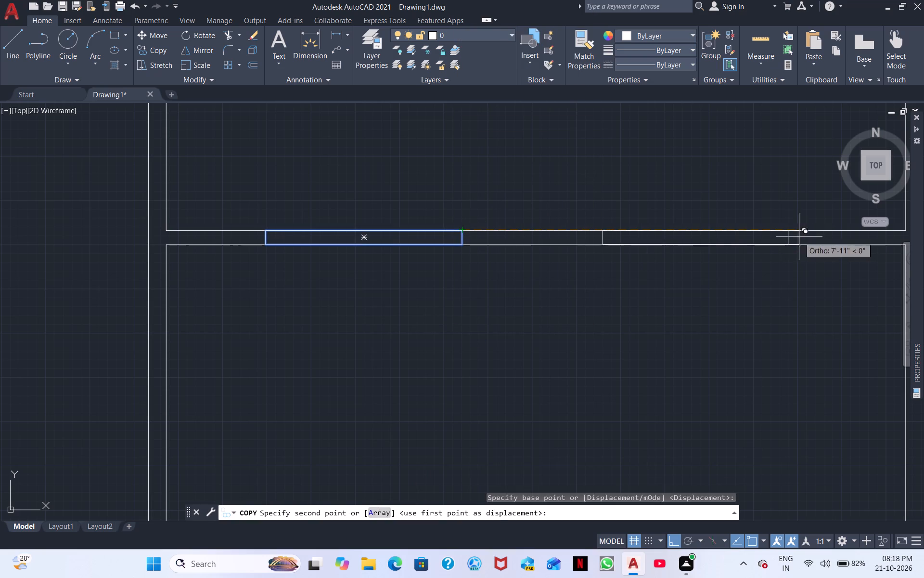
scroll(787, 234, "up", 4)
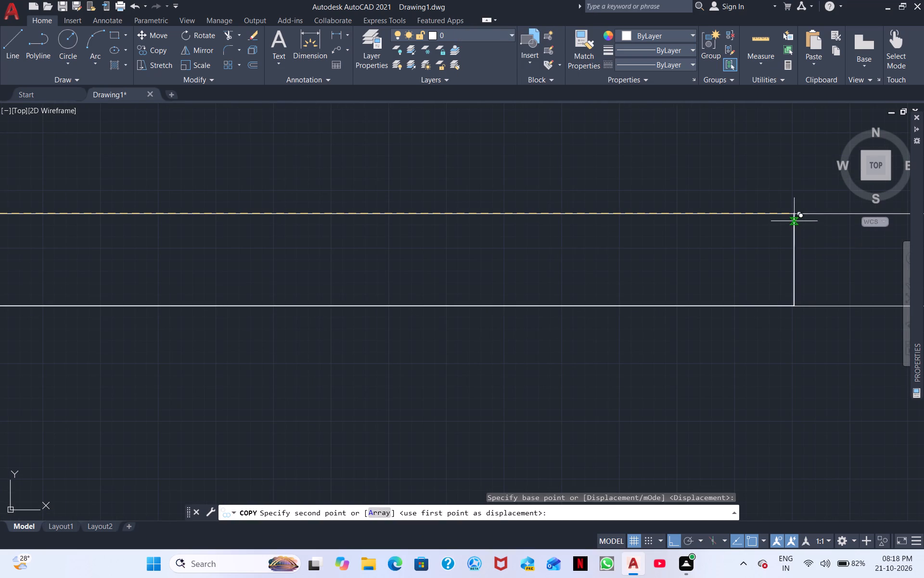
left_click(794, 218)
scroll(462, 284, "down", 3)
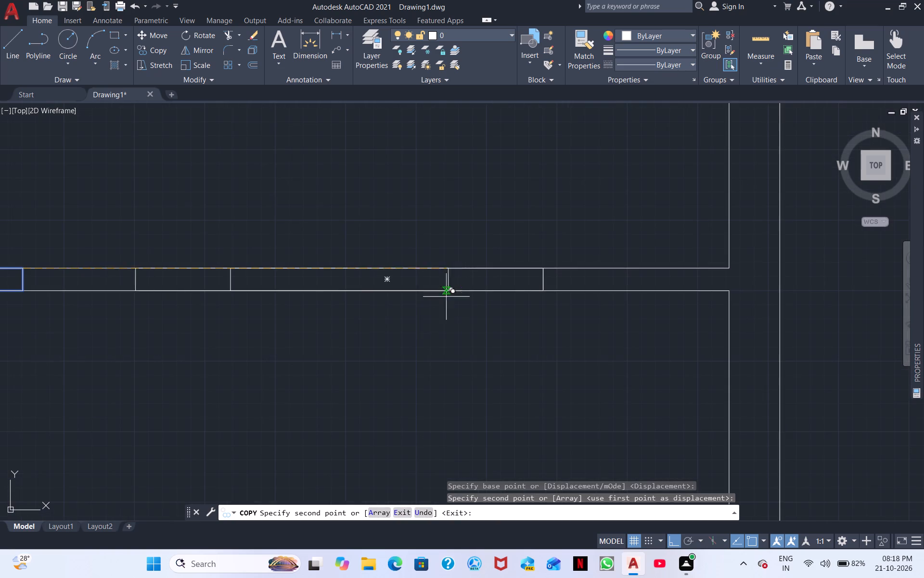
right_click(273, 347)
left_click(314, 353)
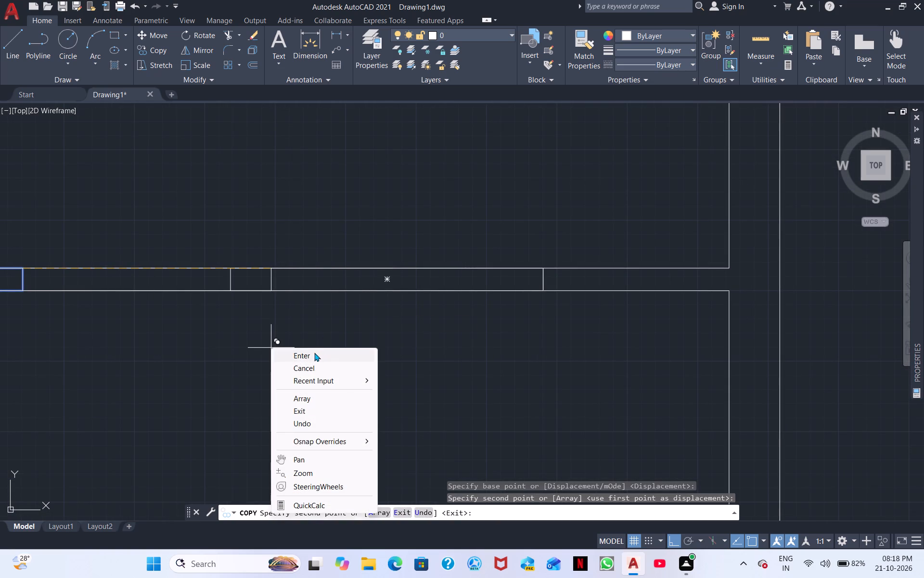
scroll(231, 340, "down", 2)
middle_click_drag(233, 350, 515, 415)
scroll(516, 413, "up", 1)
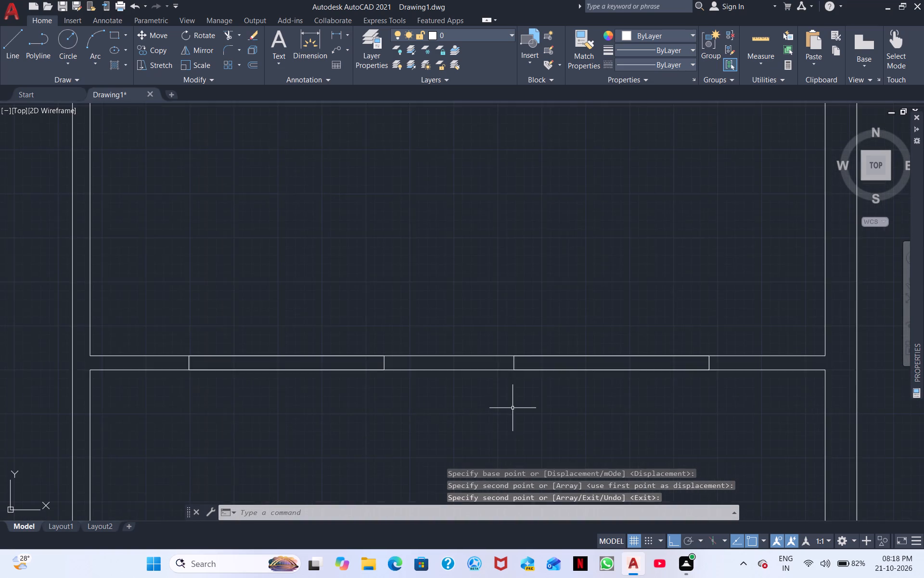
Draw two short vertical lines across the dividing wall, at the west rectangle's east end and the east rectangle's west end.
scroll(429, 424, "up", 1)
middle_click(429, 424)
left_click(16, 44)
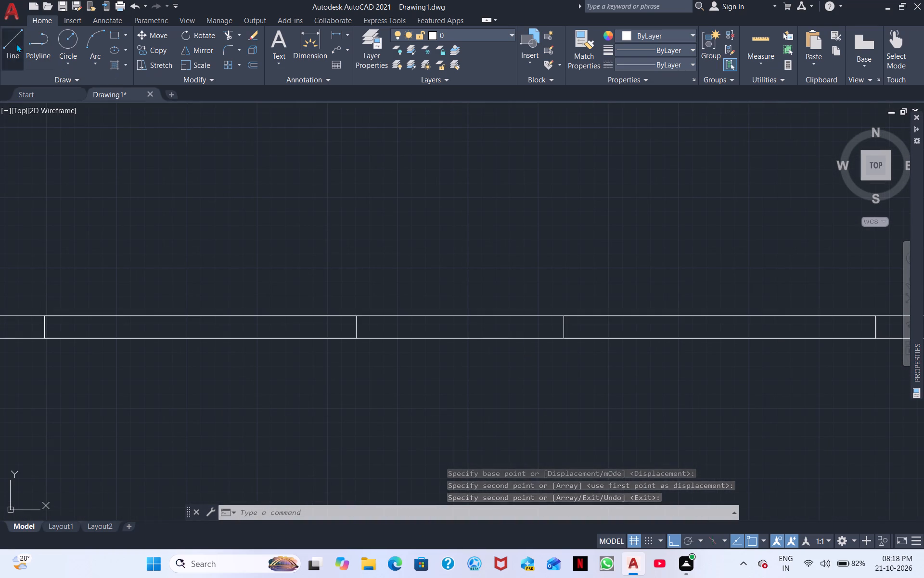
left_click(358, 319)
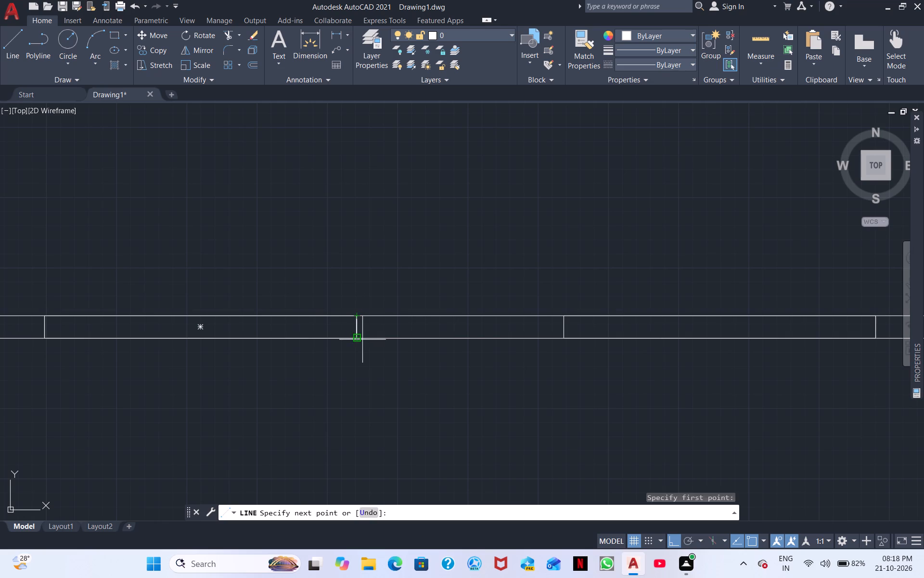
left_click(362, 340)
right_click(363, 371)
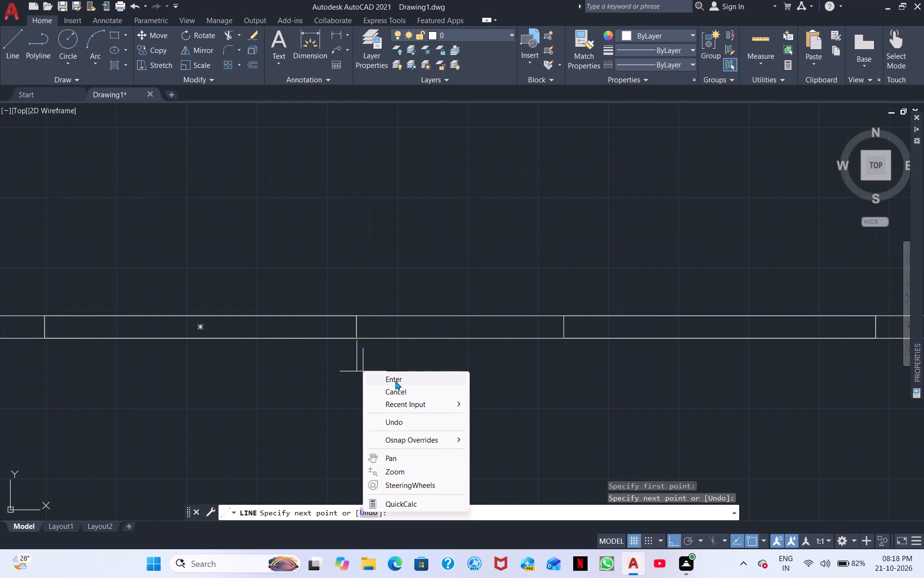
left_click(397, 377)
right_click(412, 374)
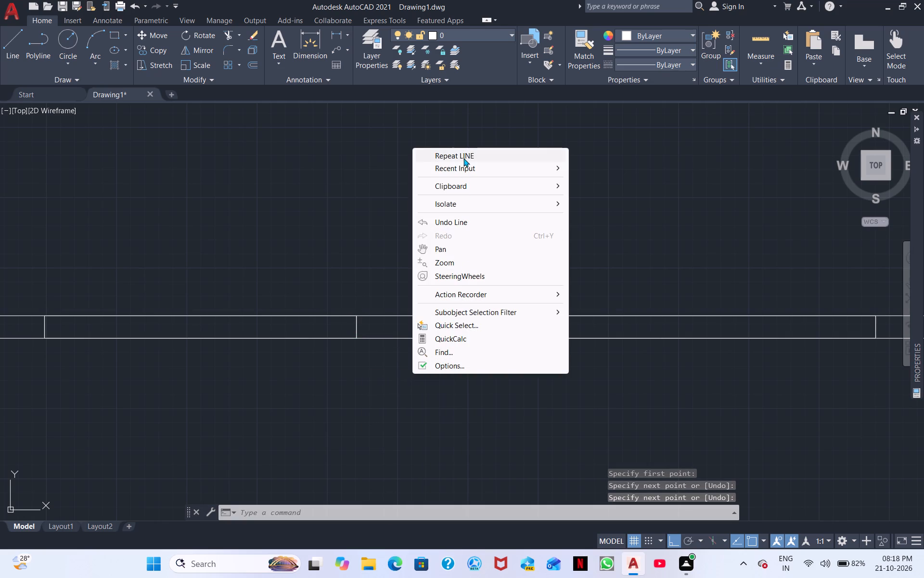
left_click(464, 155)
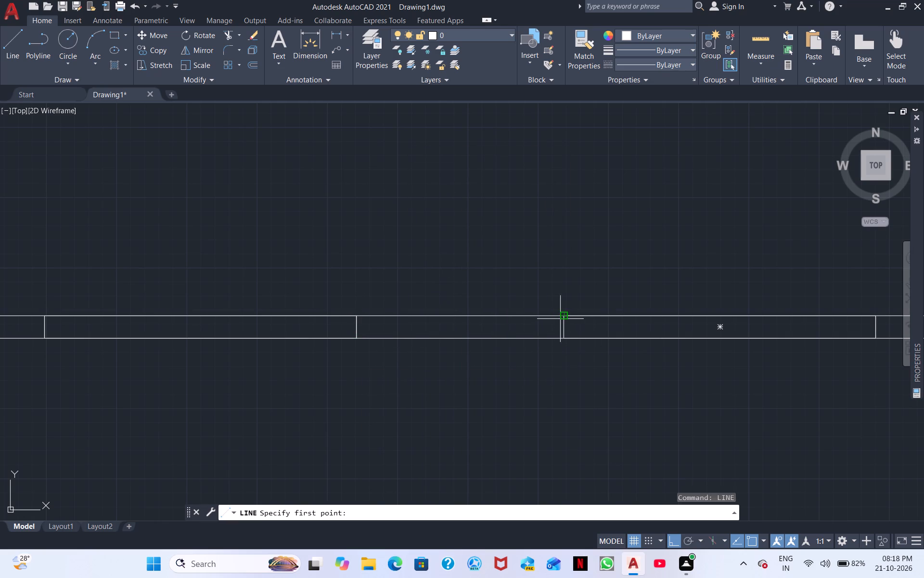
left_click(562, 318)
left_click(561, 340)
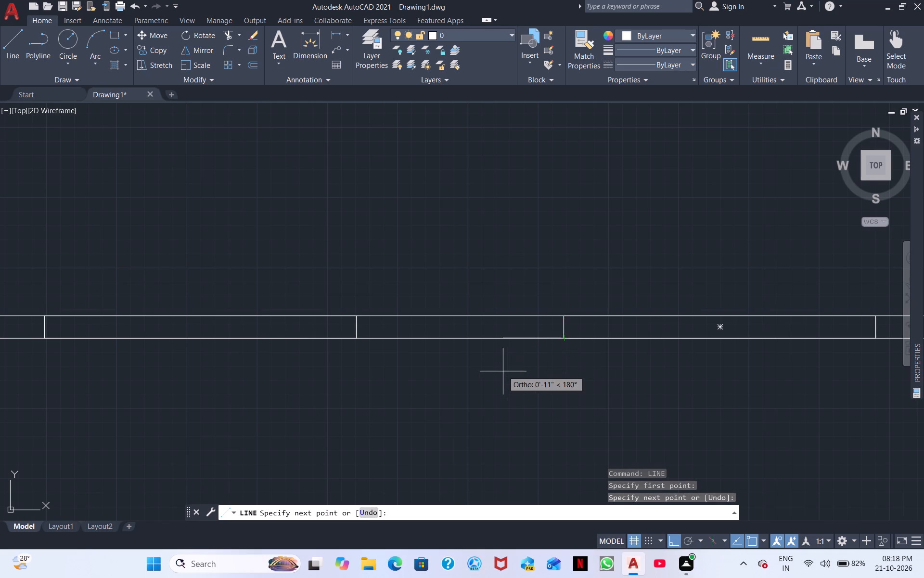
right_click(503, 372)
left_click(536, 381)
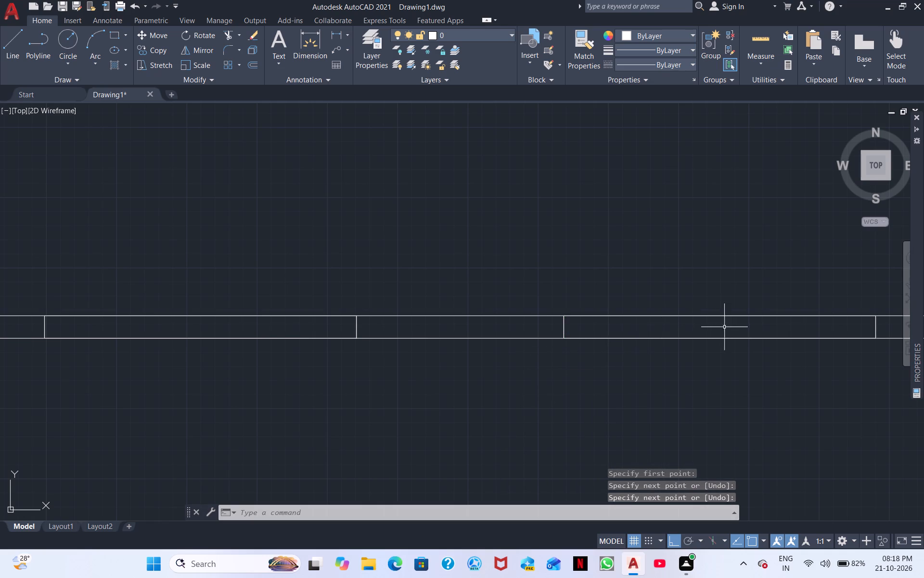
Move both rectangles together out of the dividing wall into the room just south of it.
left_click(720, 338)
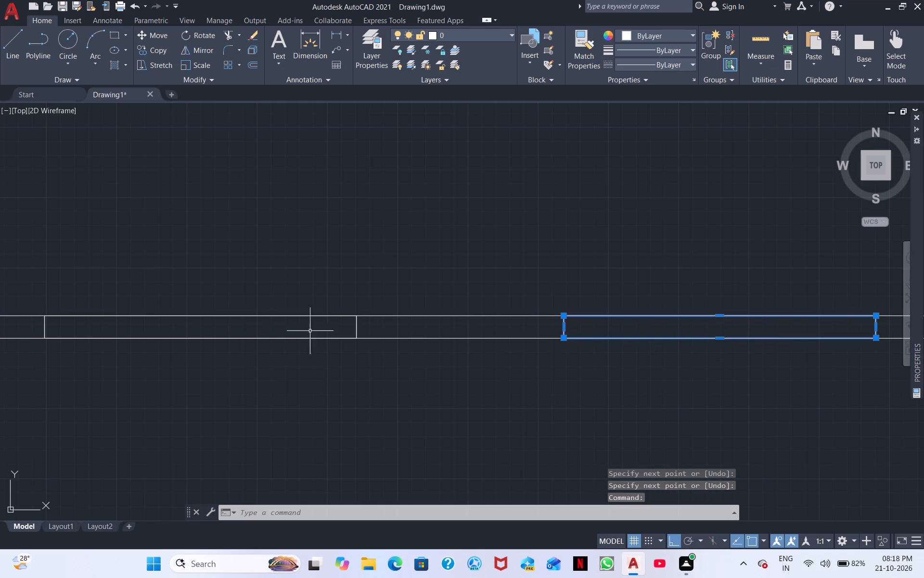
left_click(249, 338)
scroll(247, 366, "down", 1)
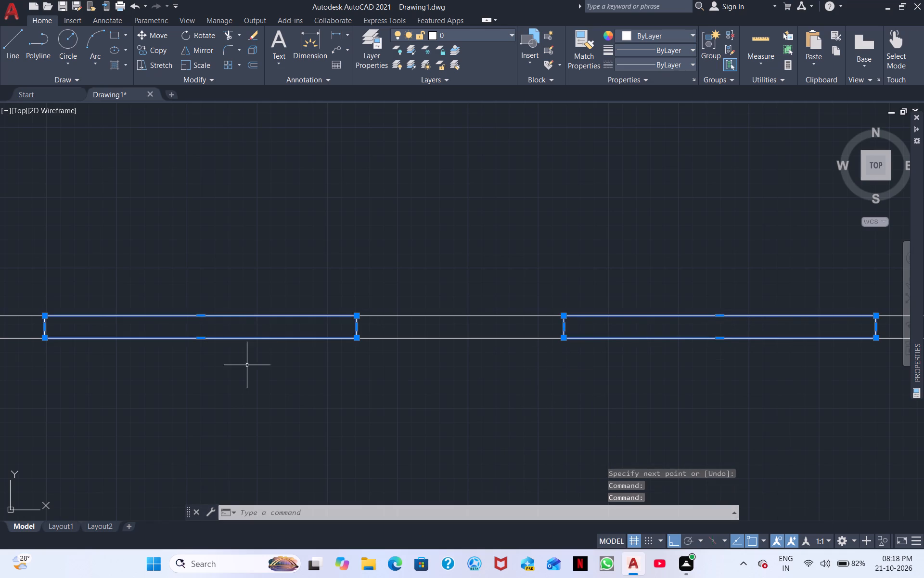
middle_click_drag(290, 399, 331, 328)
right_click(361, 352)
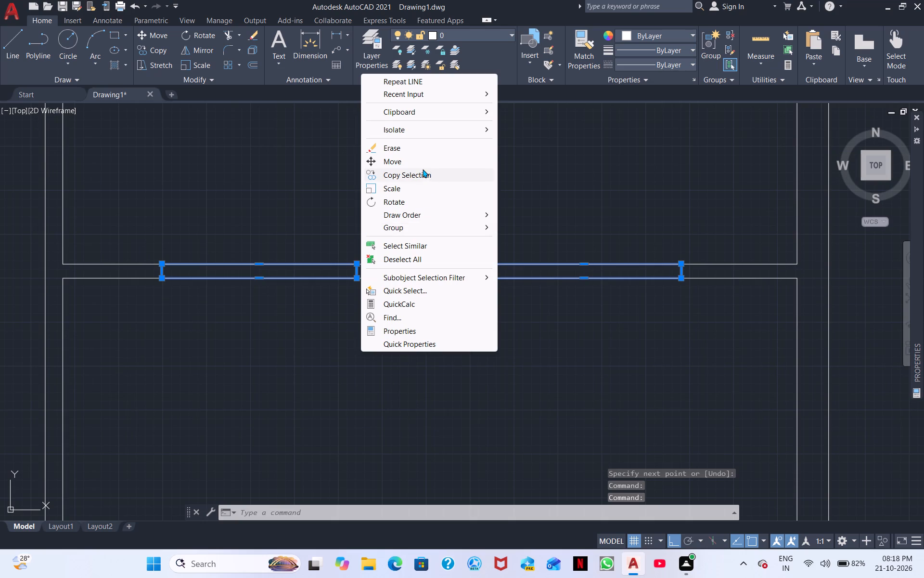
left_click(421, 163)
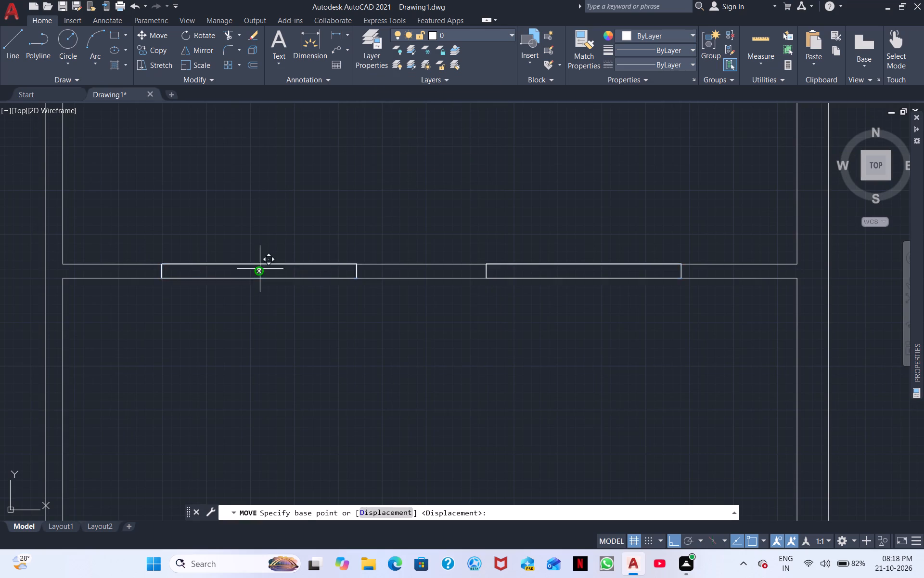
left_click(260, 269)
left_click(244, 343)
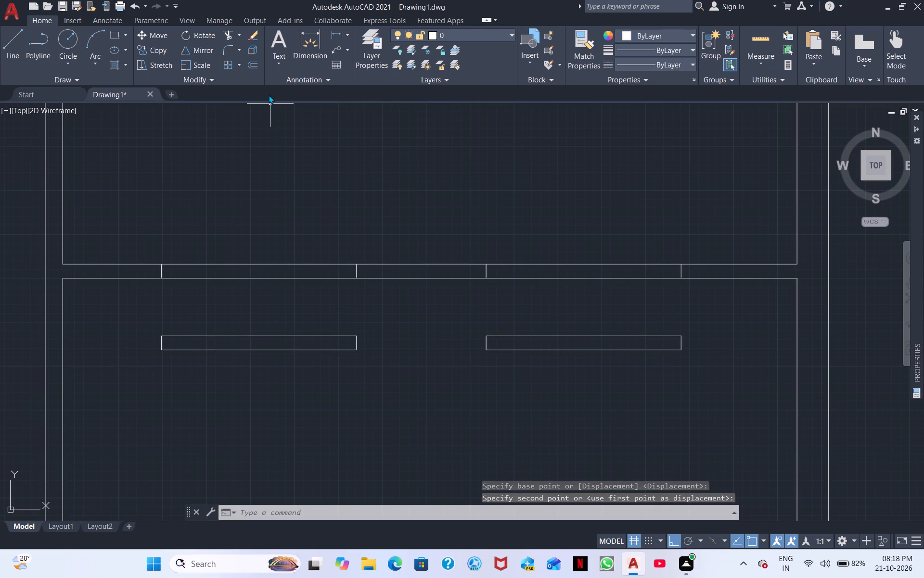
Trim both faces of the dividing wall between each pair of cross lines to open two gaps.
left_click(224, 29)
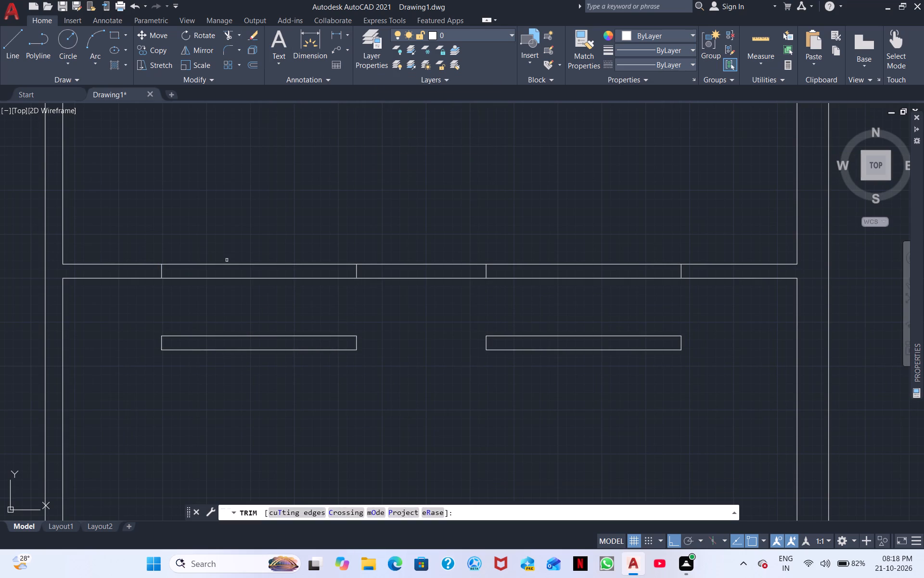
left_click_drag(241, 250, 237, 300)
left_click_drag(552, 252, 558, 297)
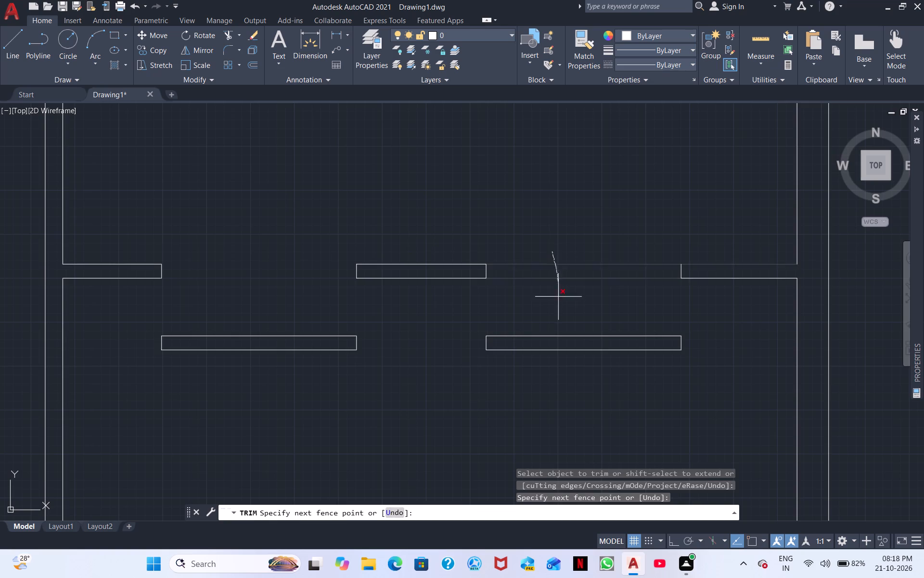
left_click_drag(558, 297, 558, 300)
scroll(528, 289, "down", 1)
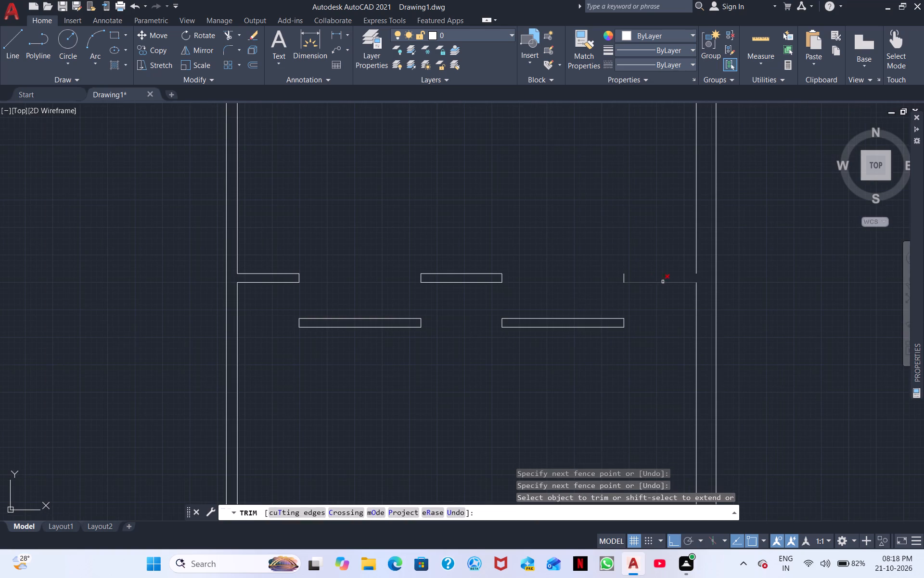
right_click(561, 304)
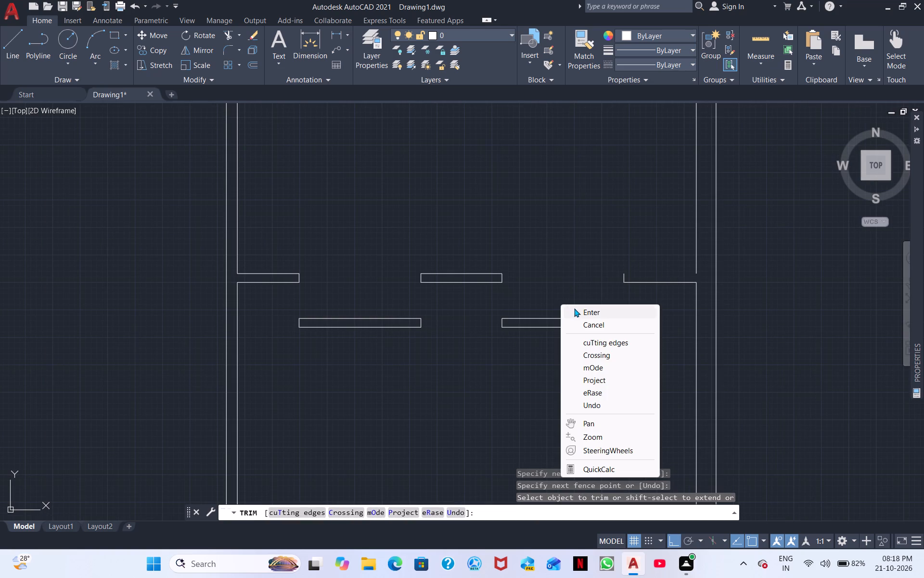
double_click(584, 310)
Move both rectangles north into the wall gaps, matching the east rectangle's southeast corner to the south end of the east cross line.
left_click(520, 345)
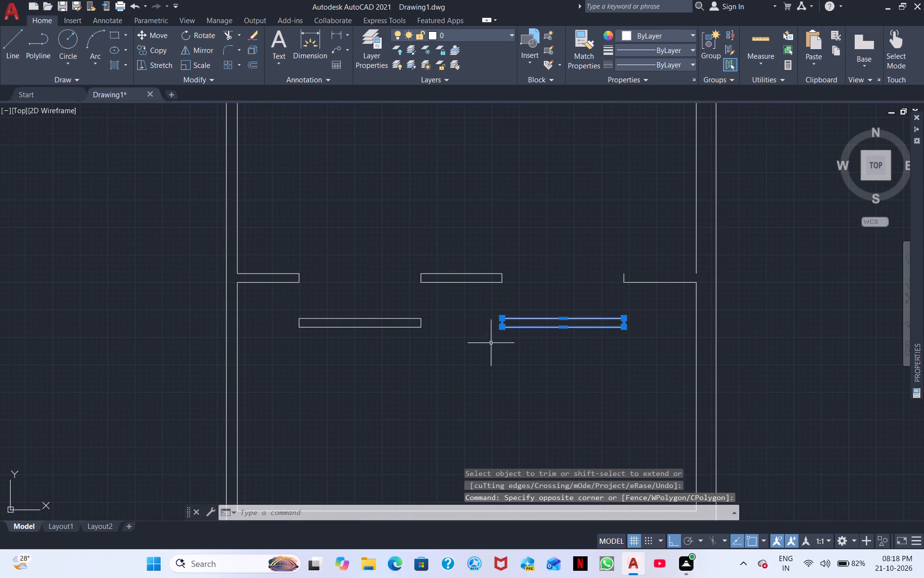
left_click_drag(406, 318, 399, 355)
right_click(470, 373)
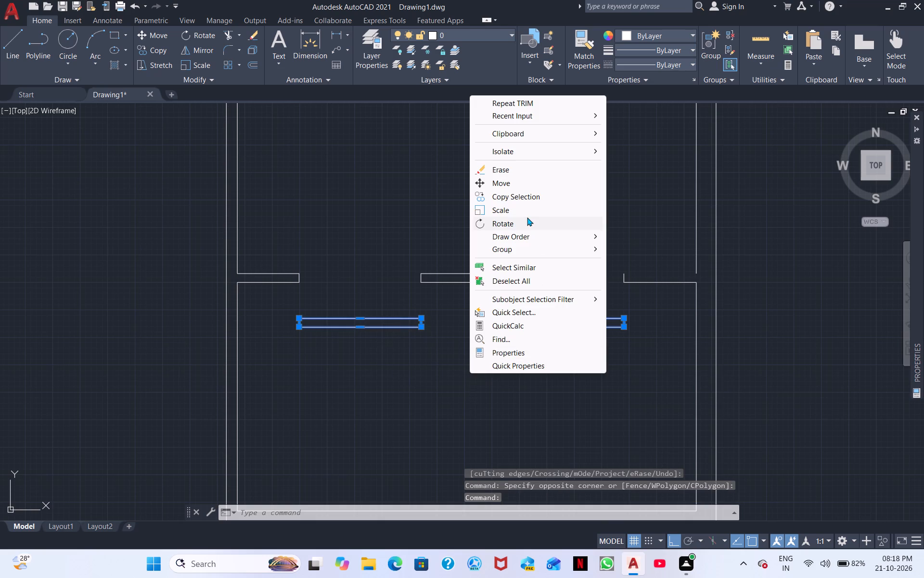
left_click(526, 187)
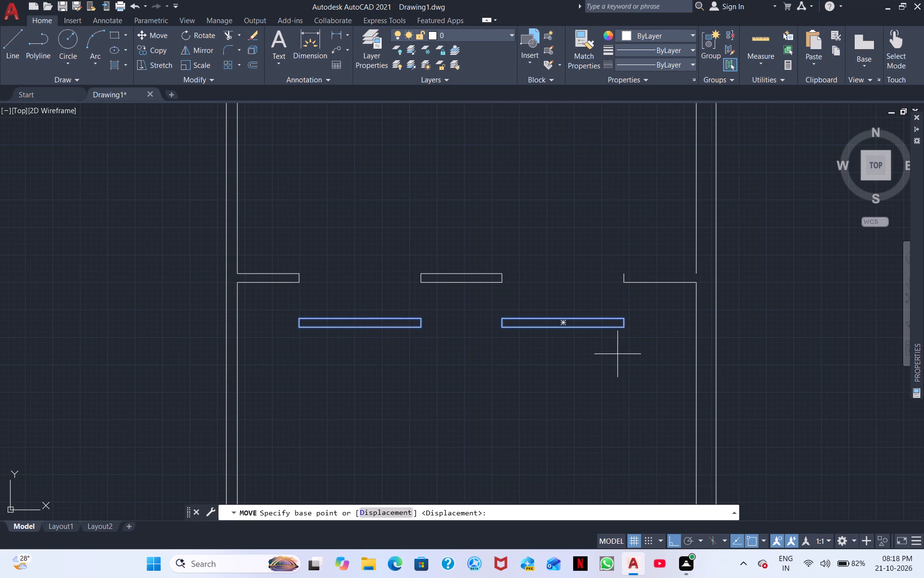
scroll(618, 355, "up", 2)
left_click(633, 289)
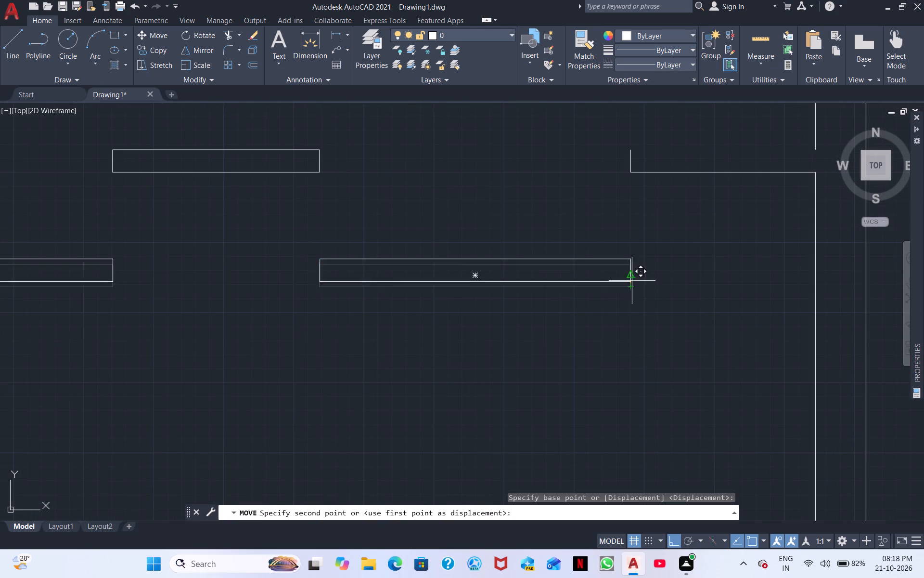
left_click(628, 174)
Draw a horizontal centre line through the west rectangle between the midpoints of its short ends.
scroll(603, 220, "down", 2)
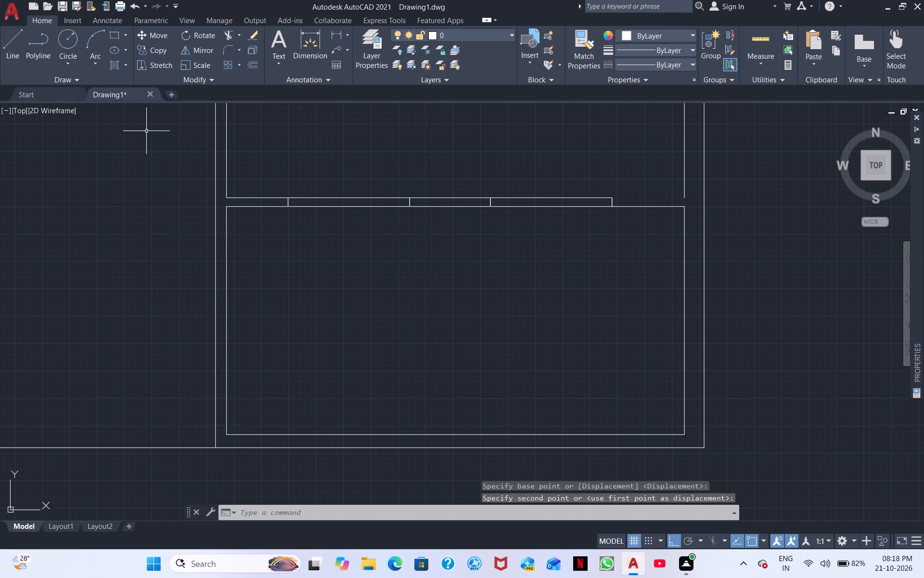
left_click(9, 42)
scroll(256, 292, "up", 3)
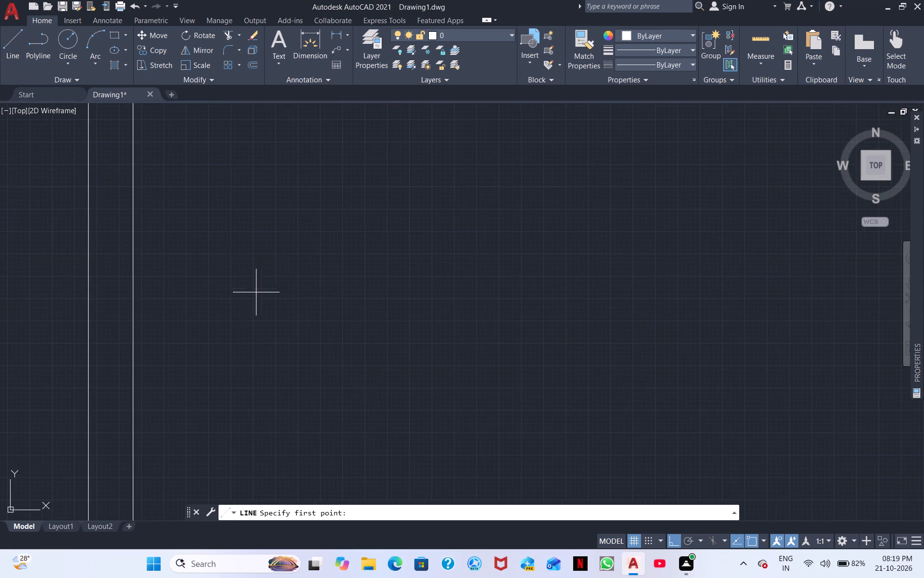
middle_click_drag(304, 250, 232, 520)
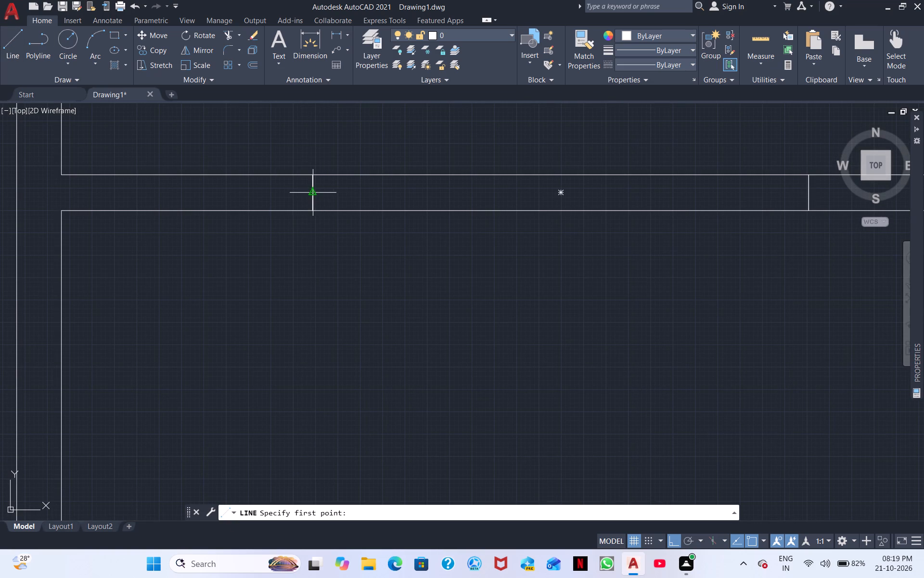
left_click_drag(315, 194, 321, 195)
middle_click_drag(661, 232, 355, 280)
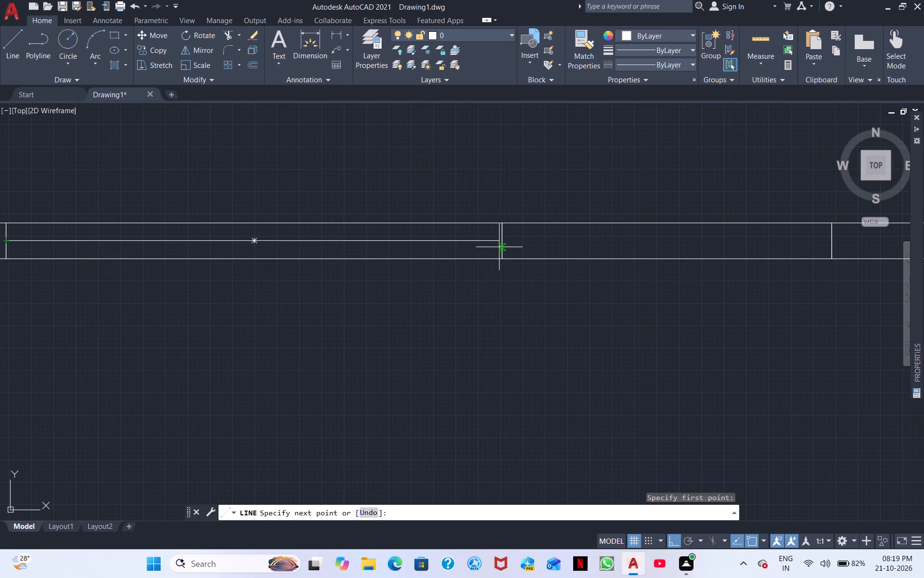
left_click(500, 244)
right_click(401, 342)
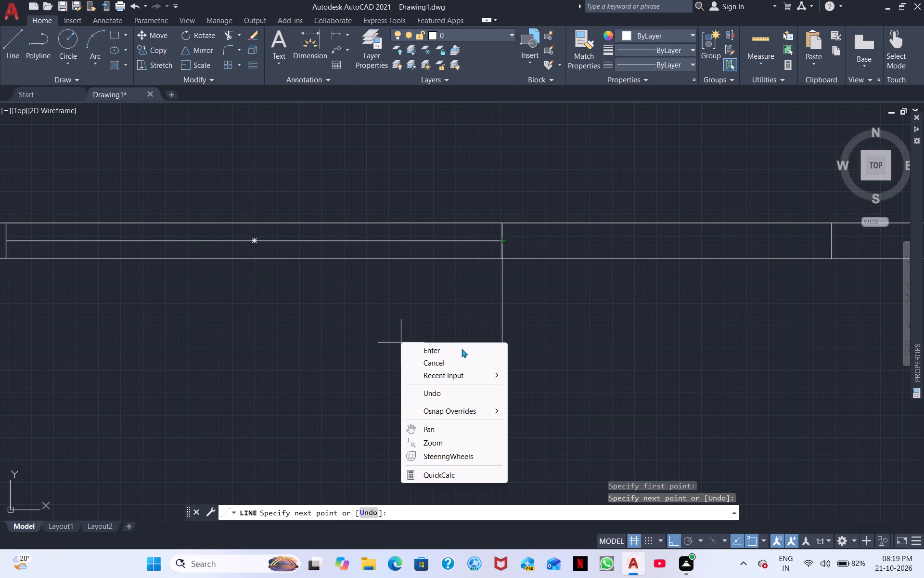
left_click(460, 348)
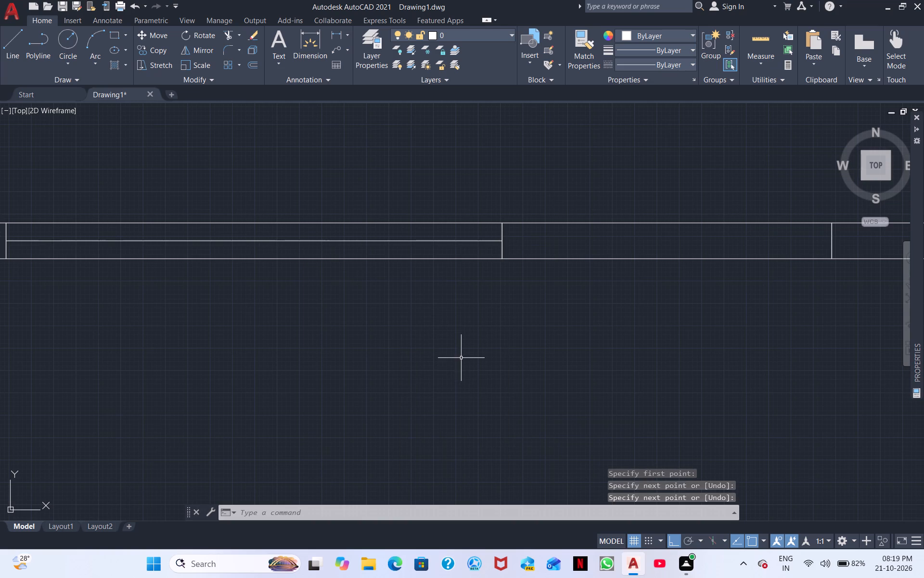
Draw a horizontal centre line through the east rectangle between the midpoints of its short ends.
right_click(481, 419)
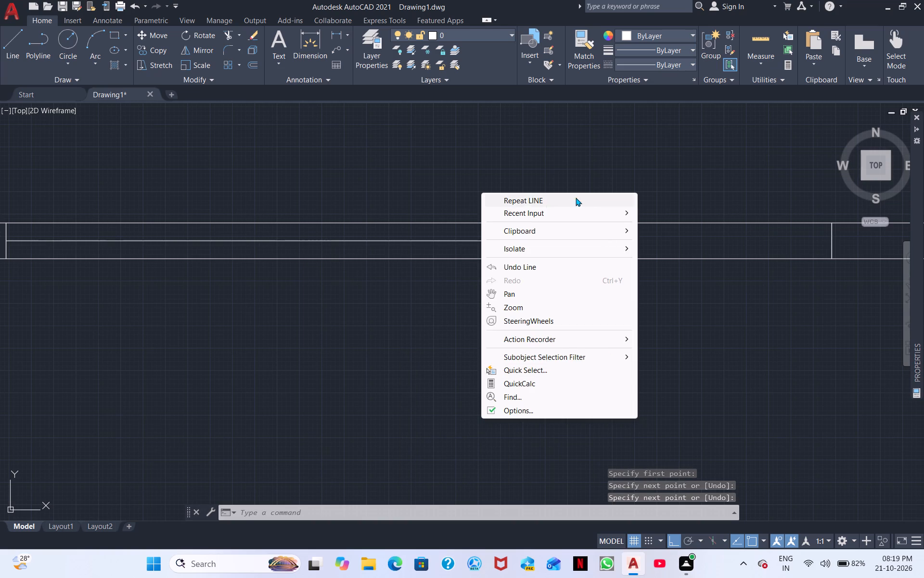
left_click(536, 199)
scroll(587, 381, "down", 1)
middle_click_drag(664, 375, 284, 396)
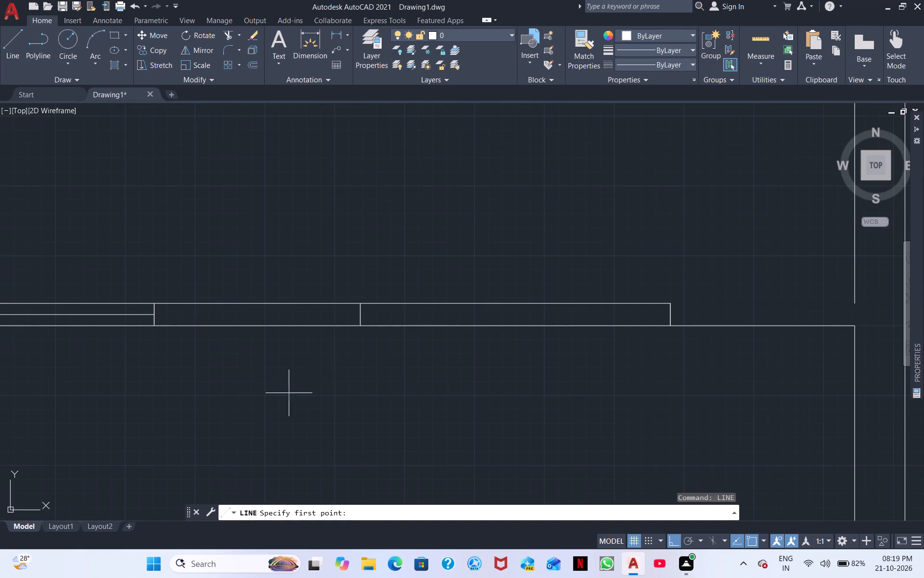
left_click(362, 314)
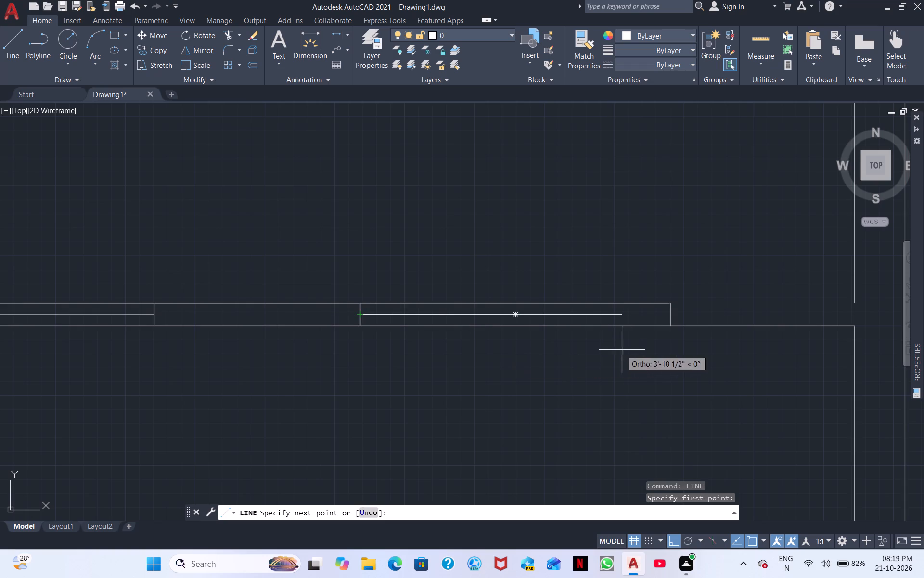
left_click(670, 313)
right_click(590, 405)
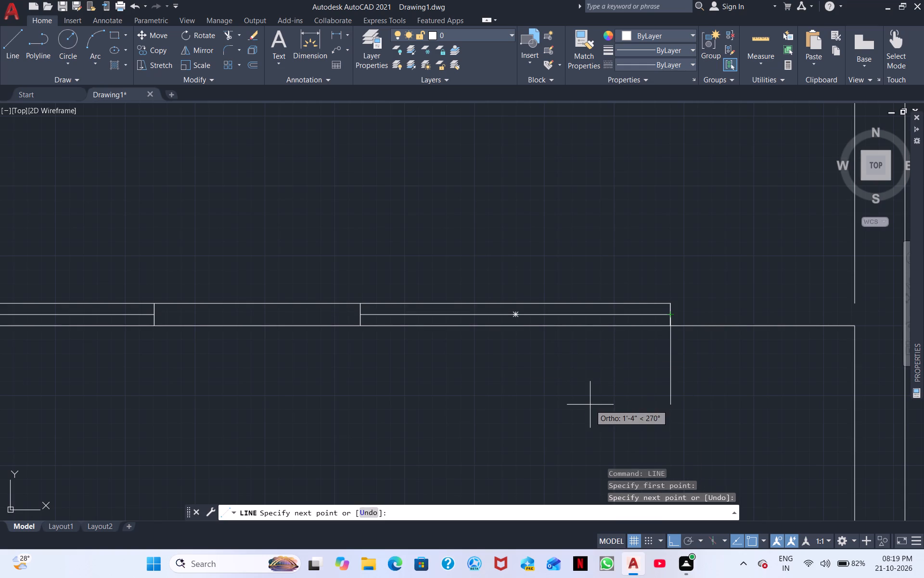
left_click(621, 413)
Draw the missing north face of the dividing wall from the east rectangle's northeast corner to the east wall's inner face.
right_click(678, 369)
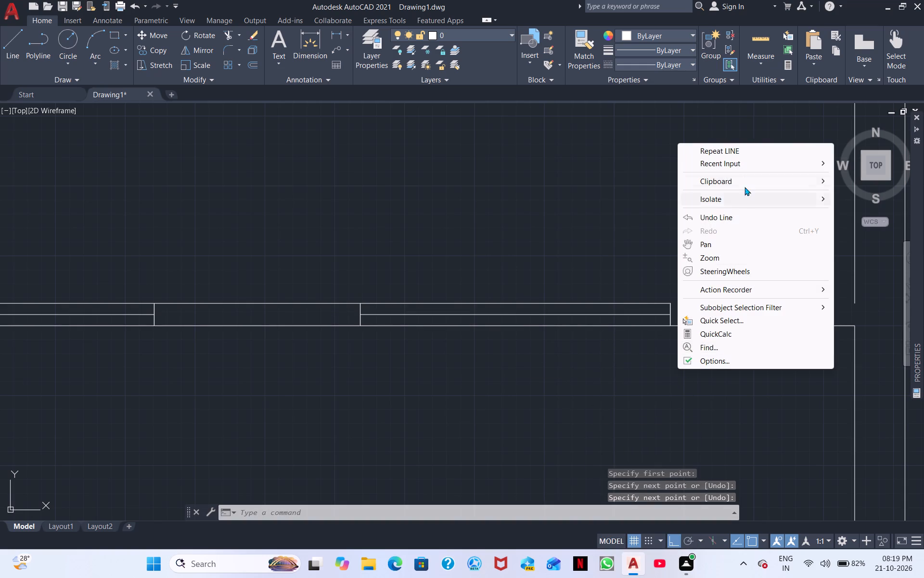
left_click(742, 148)
left_click(672, 302)
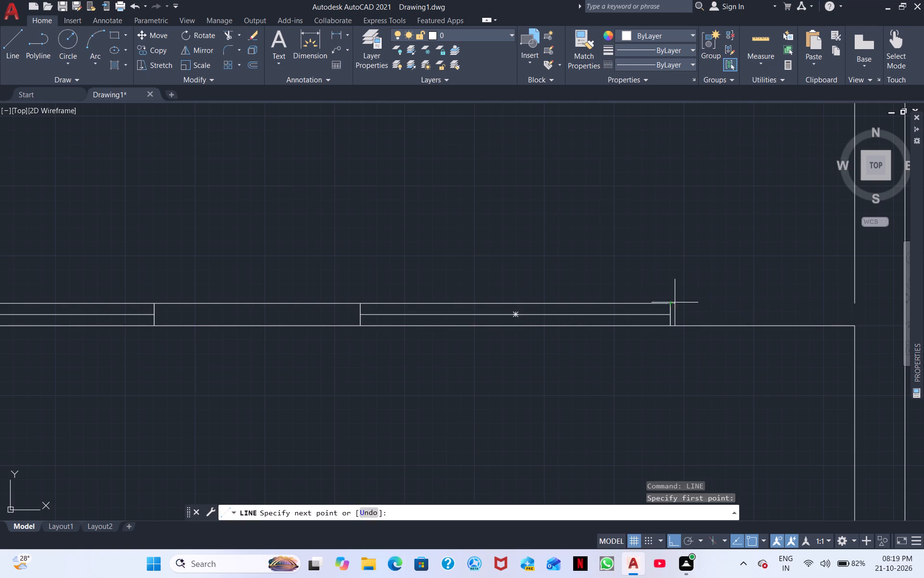
left_click(853, 300)
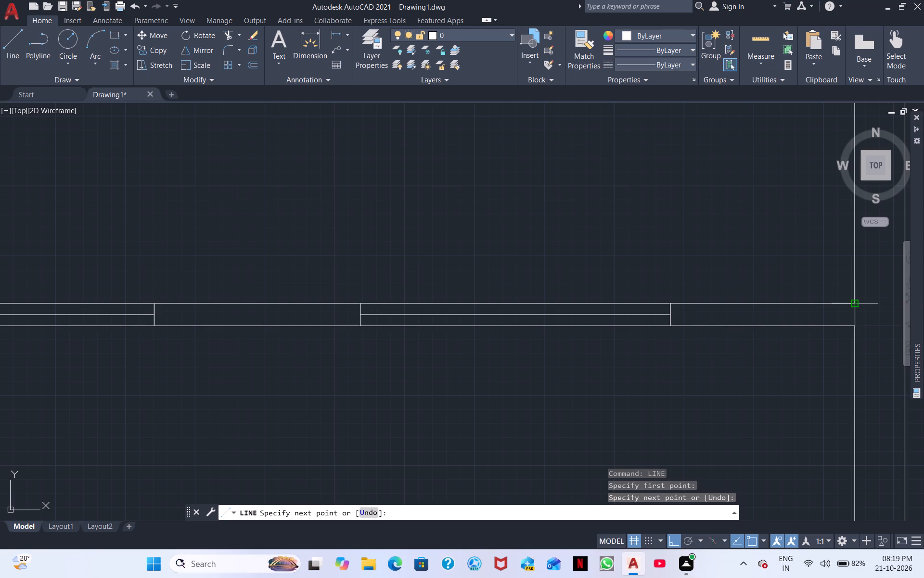
right_click(847, 305)
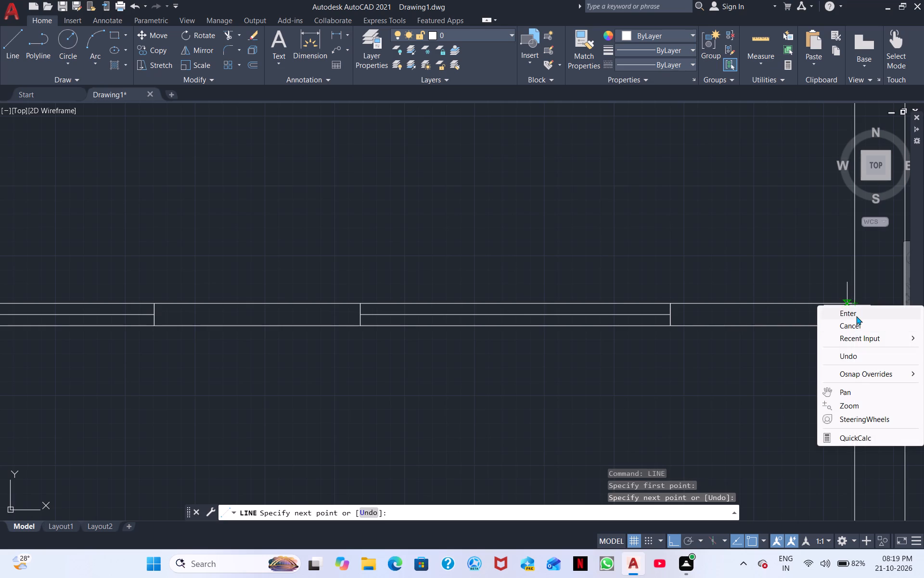
left_click(856, 315)
scroll(769, 378, "down", 2)
middle_click_drag(750, 404, 805, 344)
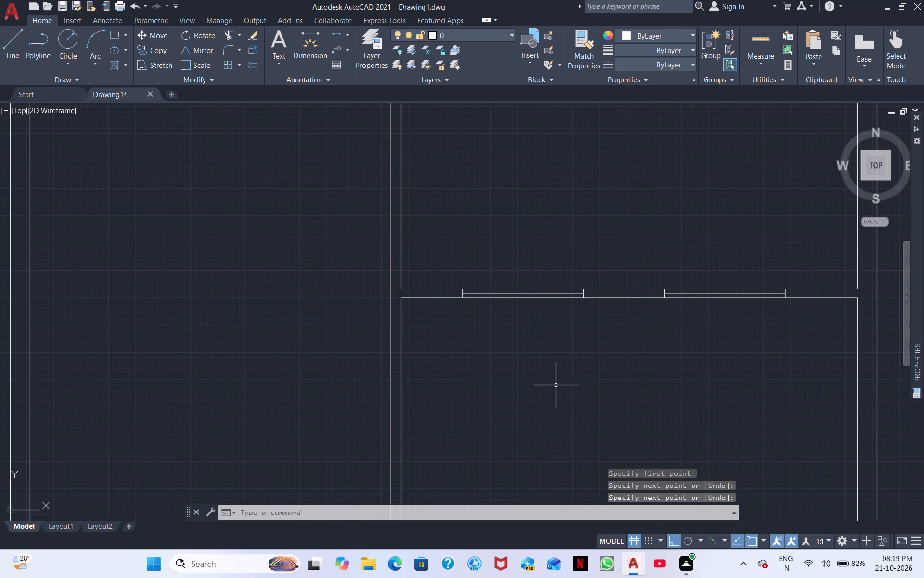
Draw a narrow stub wall outline about 5'-5 1/2" long, running north from the dividing wall between the two windows.
middle_click_drag(556, 385, 615, 405)
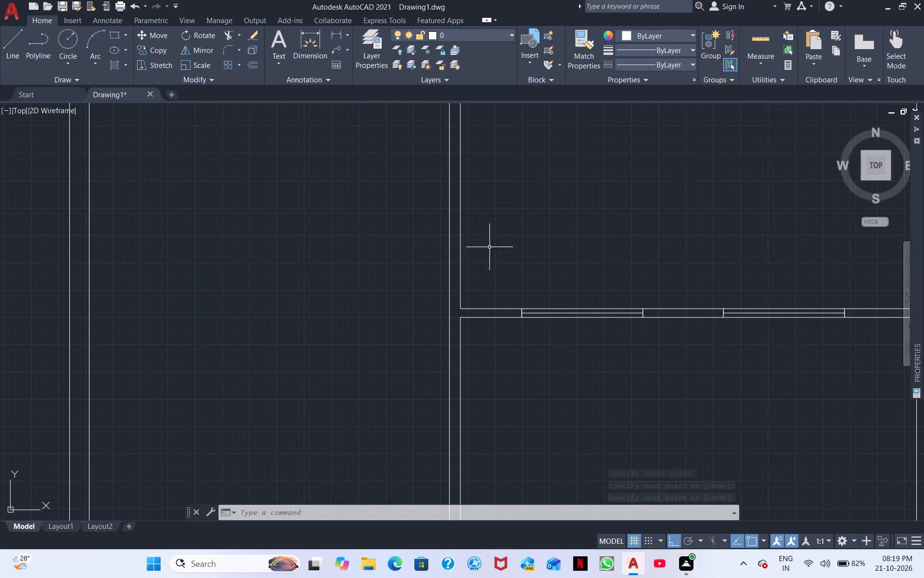
middle_click_drag(427, 266, 417, 337)
left_click(18, 31)
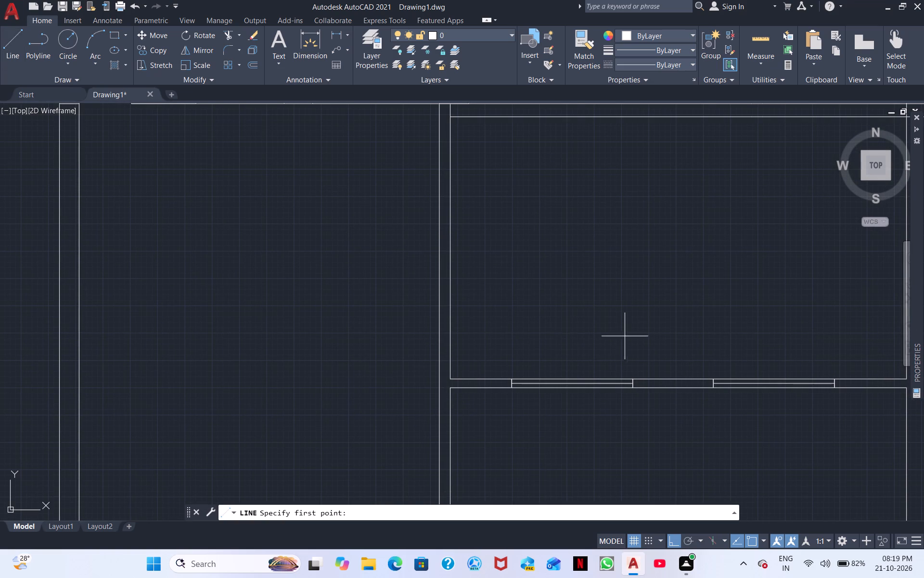
left_click(702, 378)
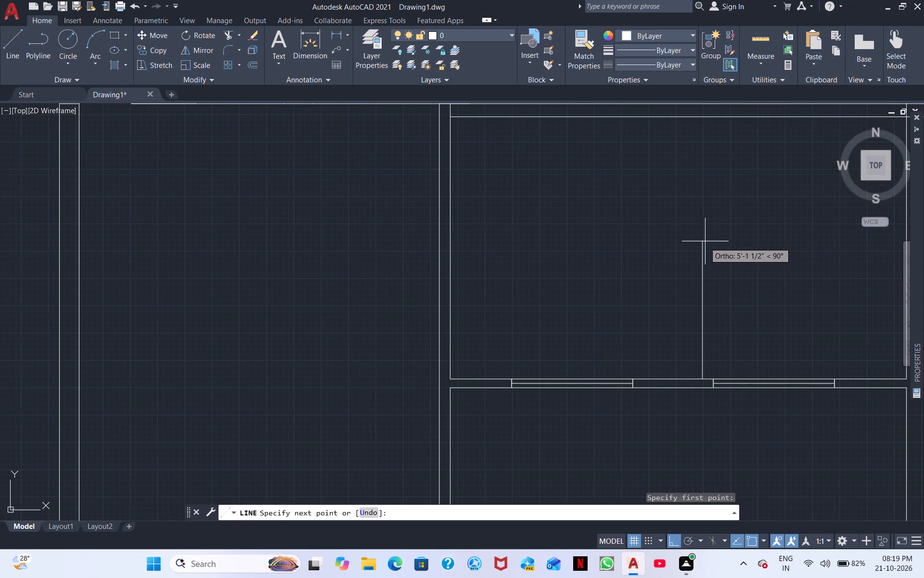
scroll(707, 226, "down", 1)
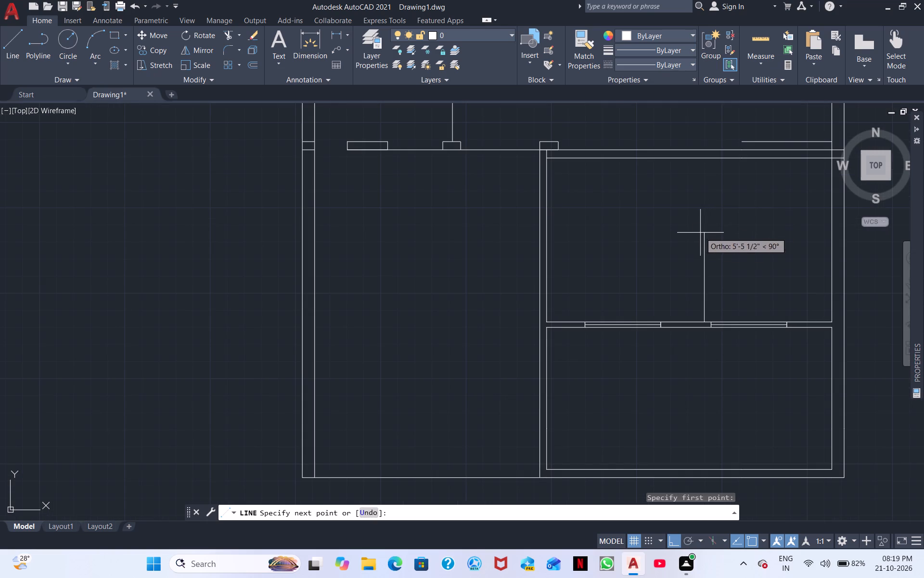
left_click(700, 233)
left_click(696, 236)
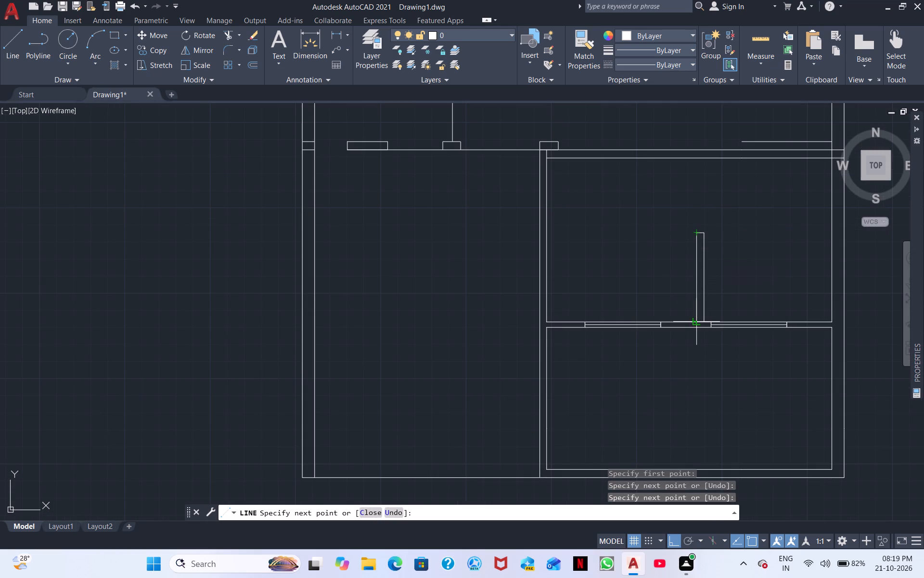
left_click(699, 321)
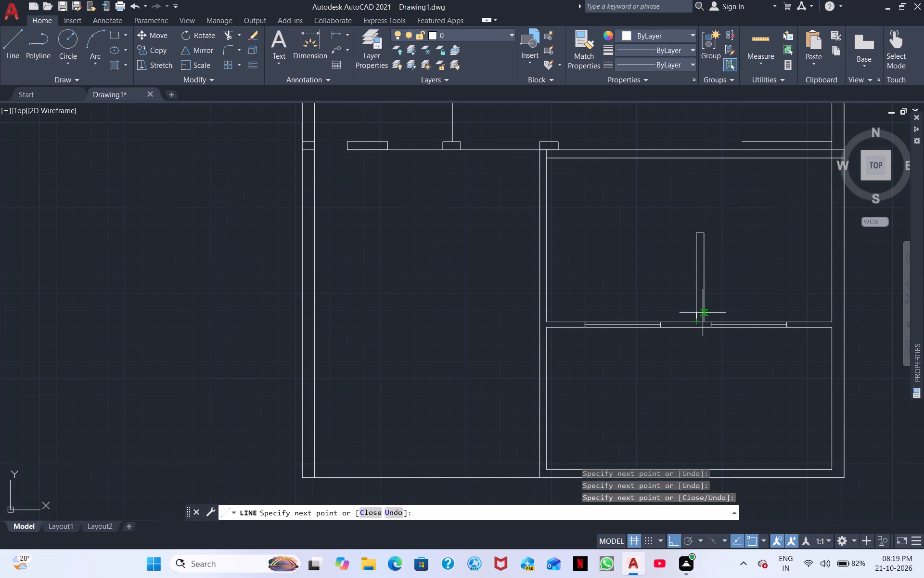
key("Escape")
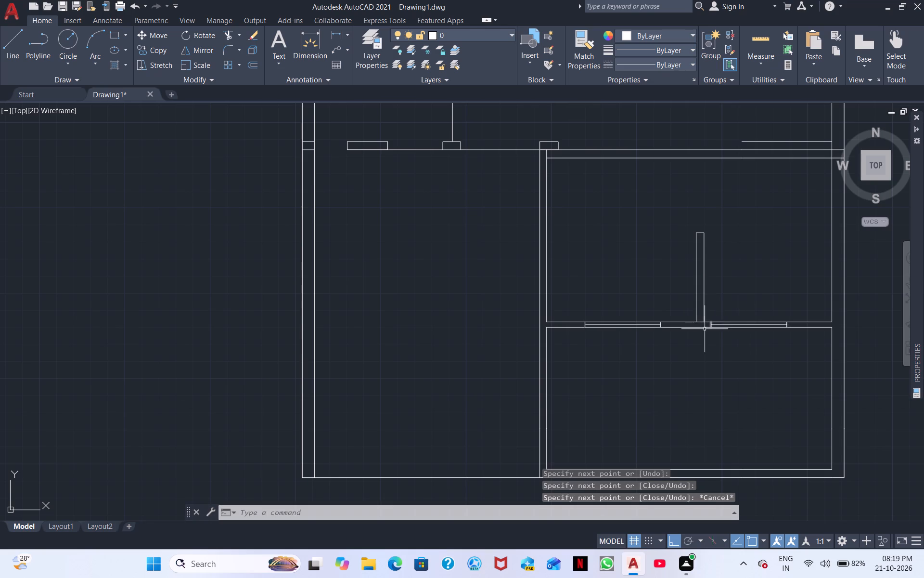
Trim the dividing wall's north face between the two sides of the stub wall to open the junction.
scroll(704, 330, "up", 3)
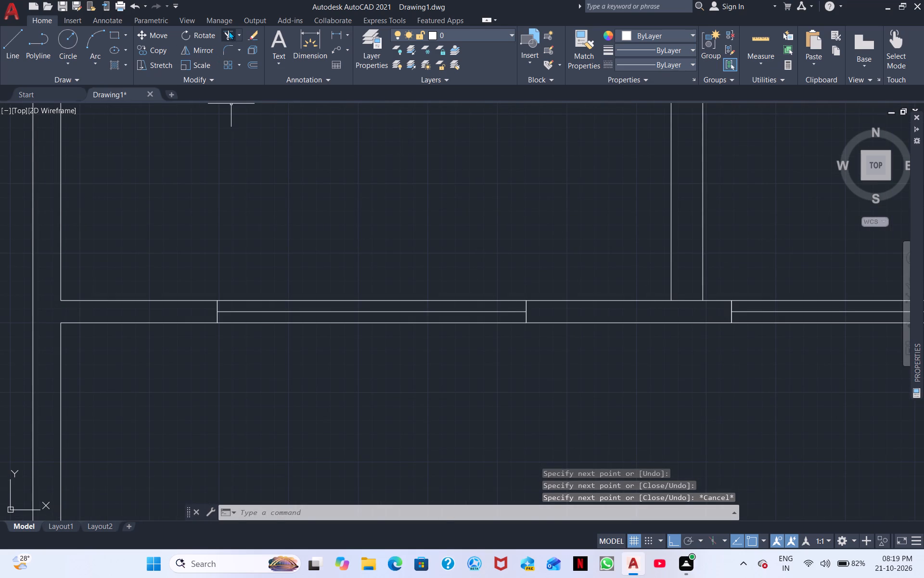
left_click(230, 34)
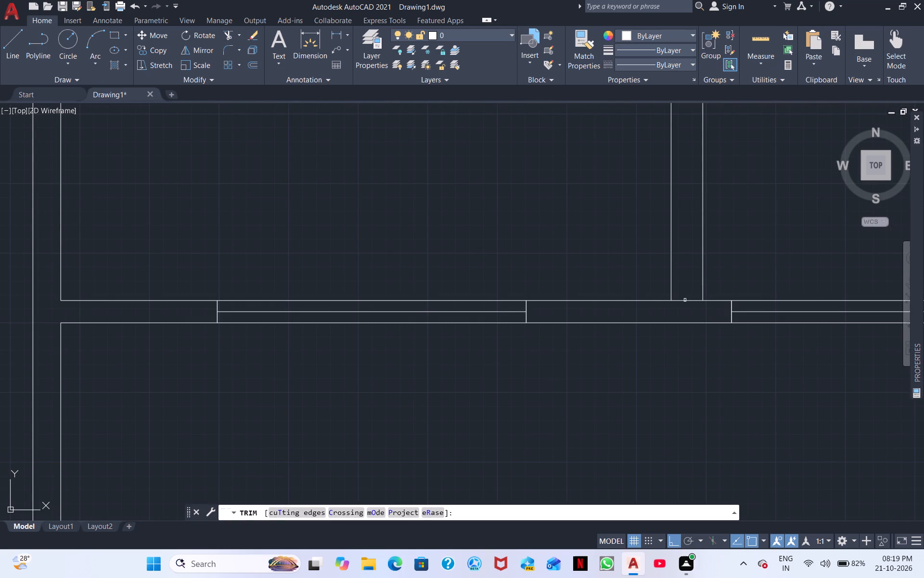
left_click(685, 301)
scroll(470, 246, "down", 1)
right_click(469, 246)
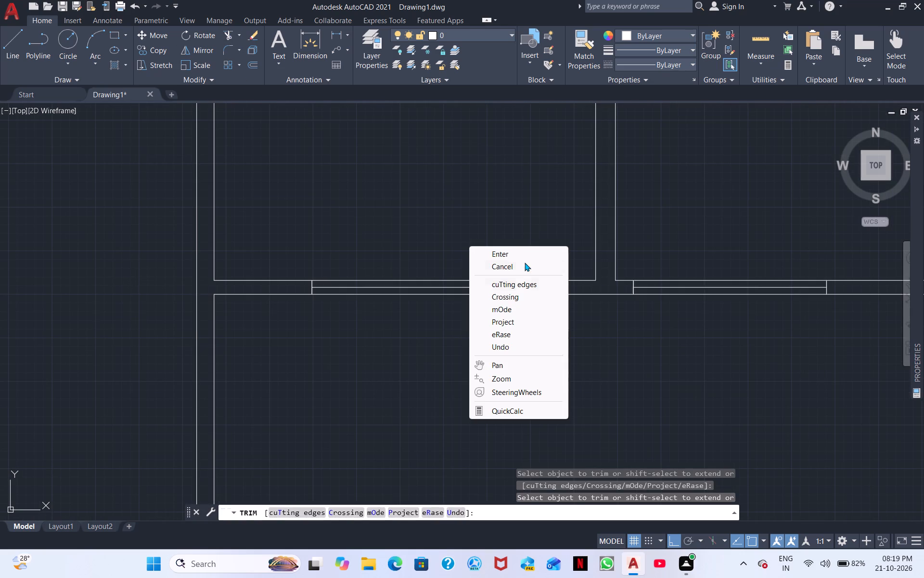
left_click(524, 253)
Start a stepped outline from the junction block's northeast corner: east, south past the room's north wall, and about 3'-0" west.
middle_click_drag(415, 237, 517, 435)
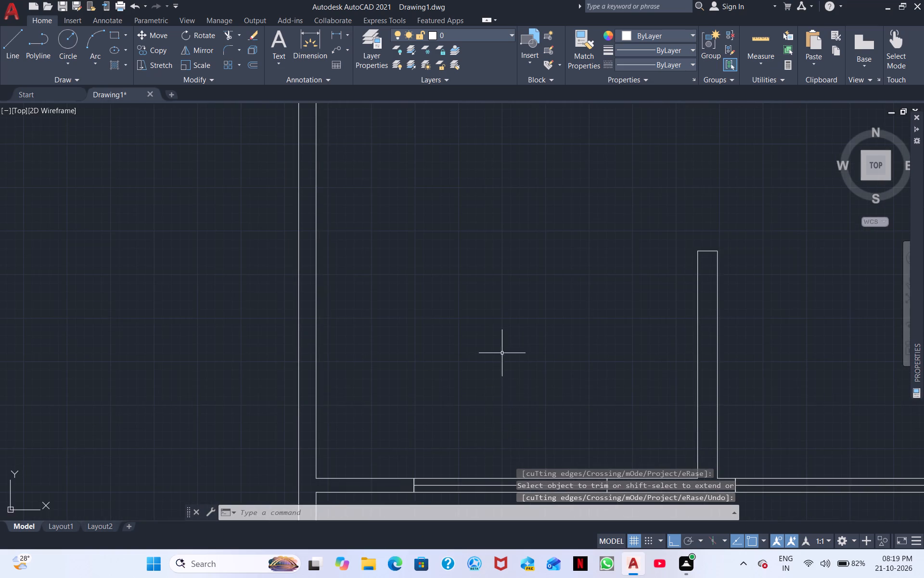
scroll(502, 353, "down", 2)
middle_click_drag(507, 339, 512, 340)
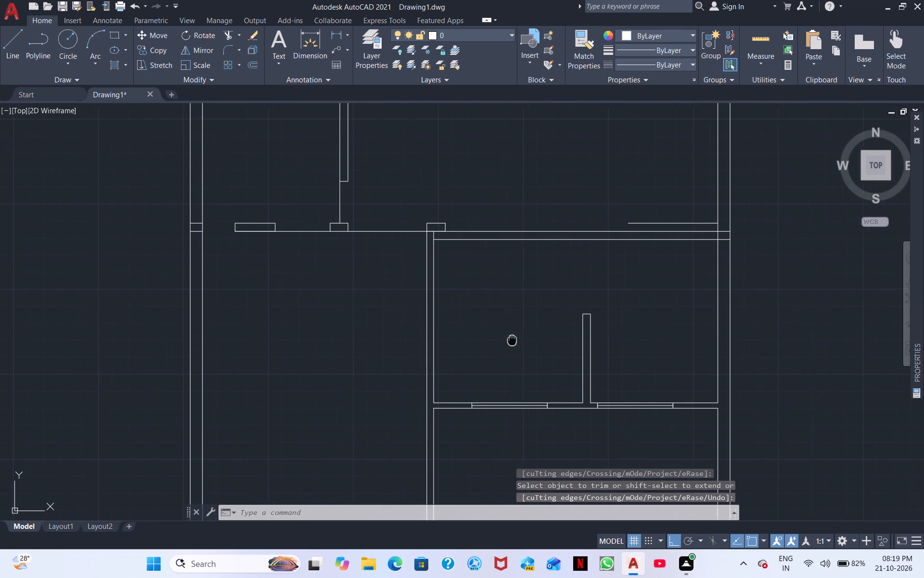
middle_click_drag(512, 340, 581, 350)
scroll(559, 288, "up", 1)
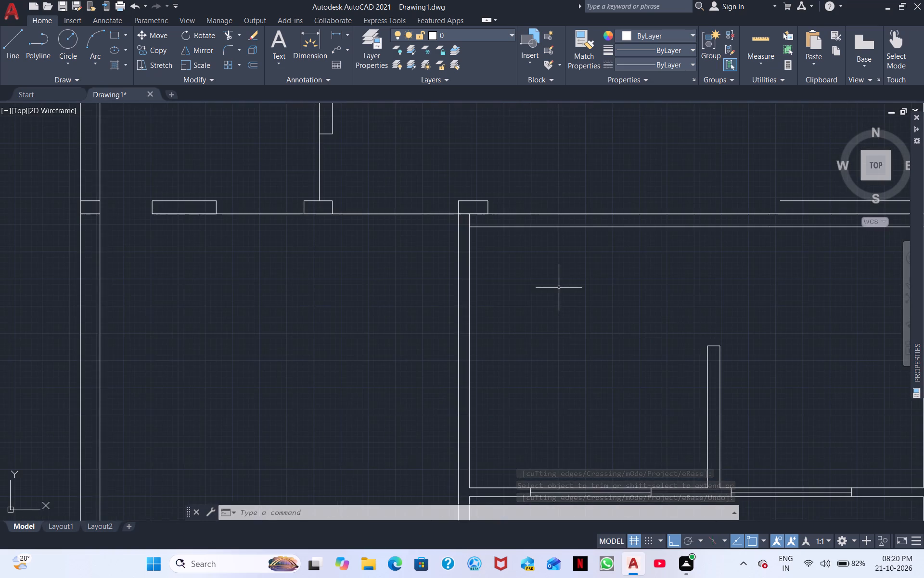
middle_click_drag(559, 295, 550, 344)
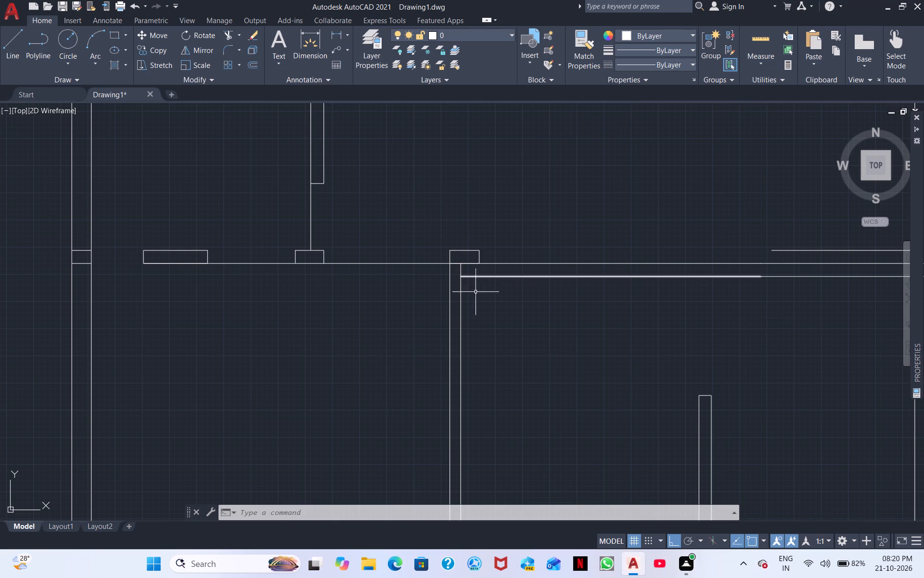
left_click(8, 53)
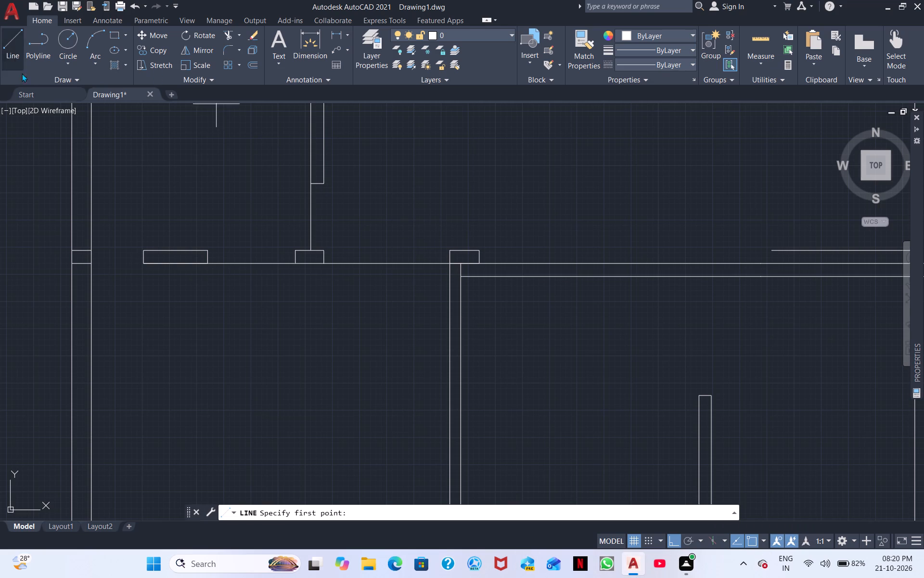
left_click(483, 251)
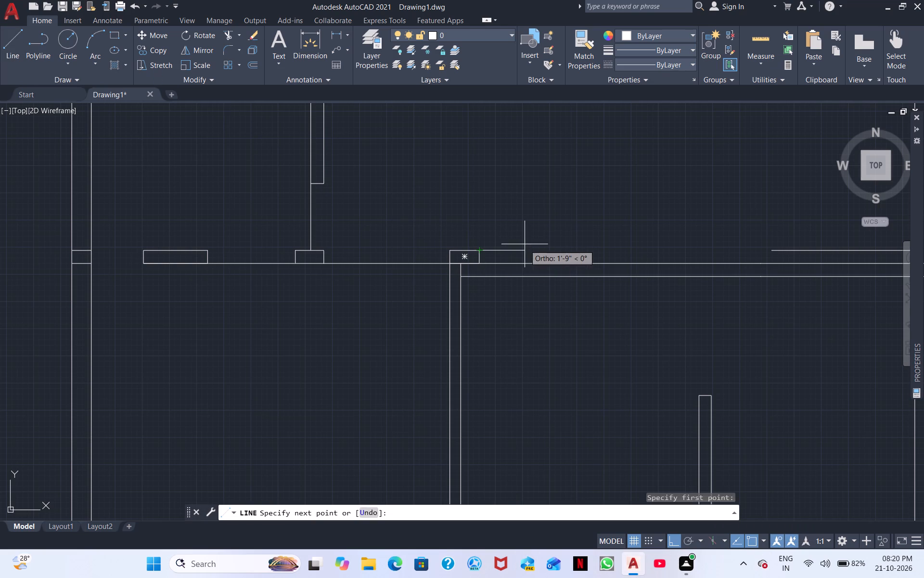
left_click(551, 253)
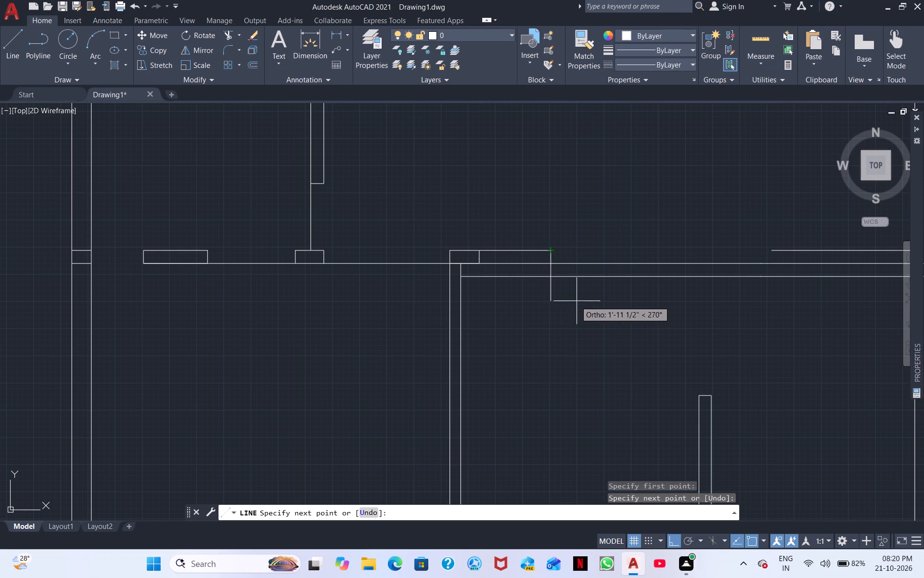
left_click(582, 252)
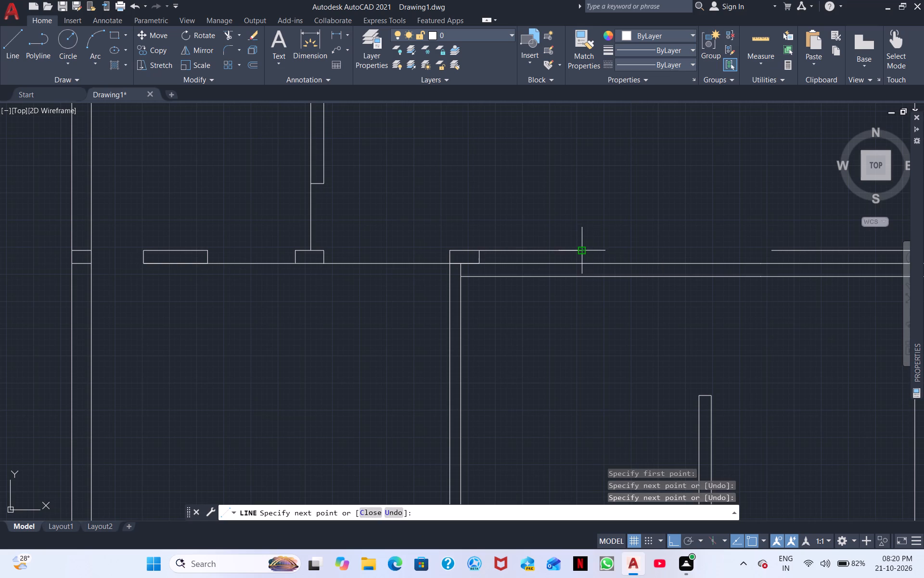
left_click(569, 295)
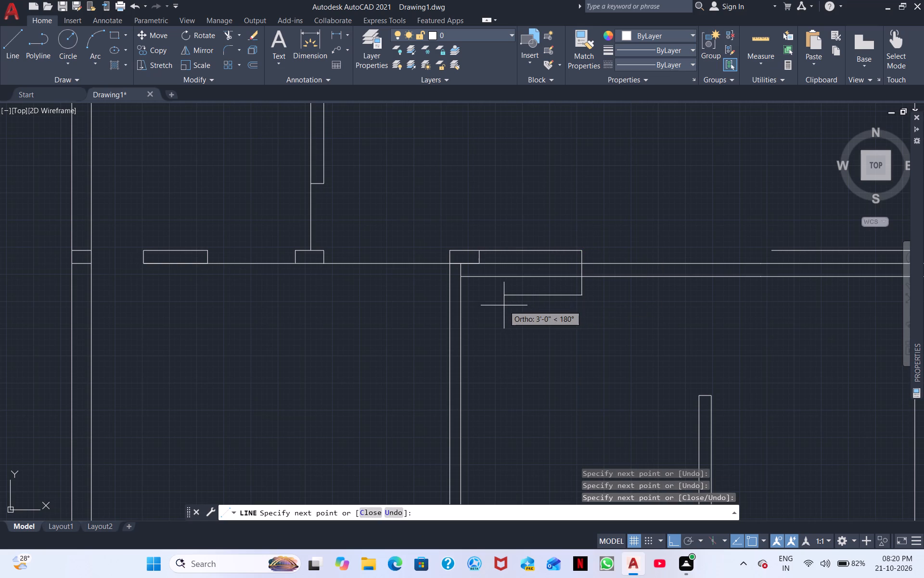
left_click(504, 305)
Continue the outline about 7'-8 1/2" south, east, north level with the stub wall's end, and east to its northwest corner.
middle_click_drag(489, 424, 512, 230)
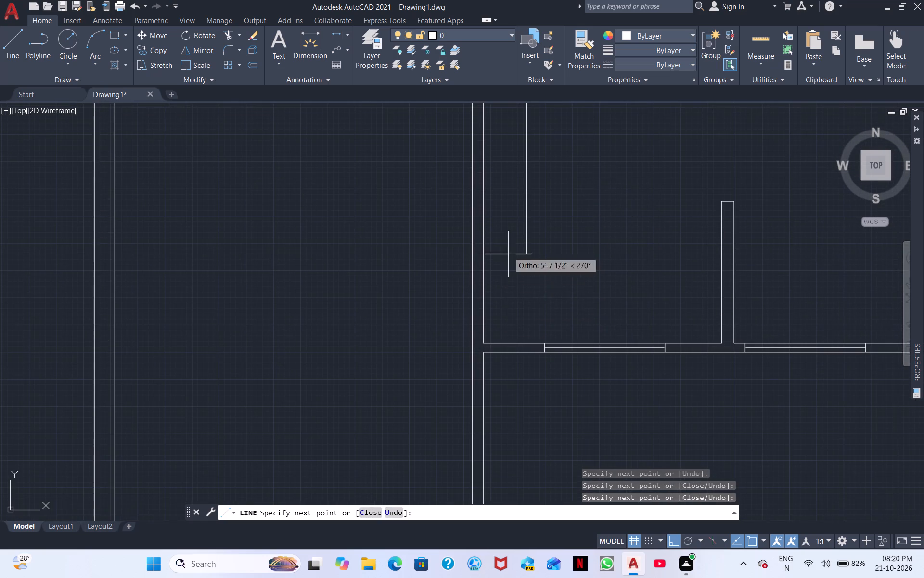
left_click(522, 302)
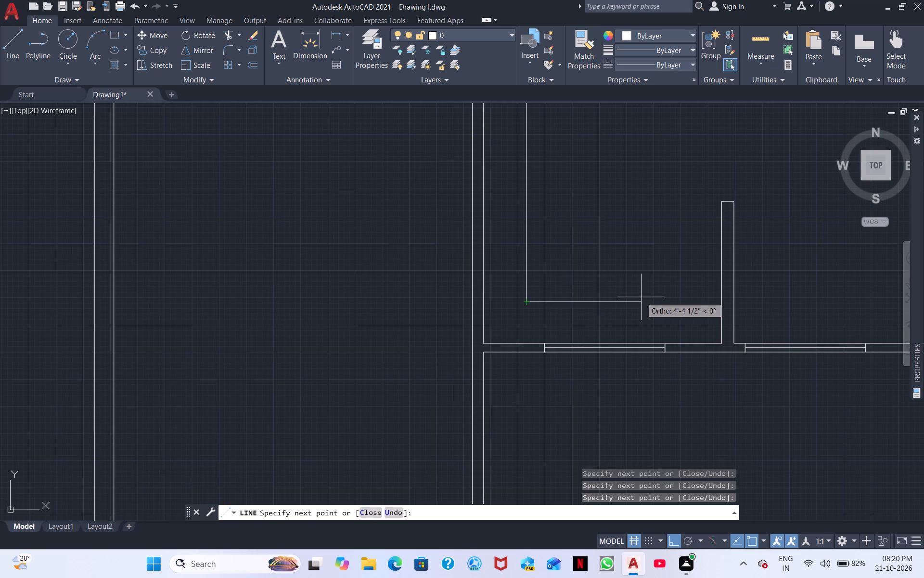
left_click(662, 297)
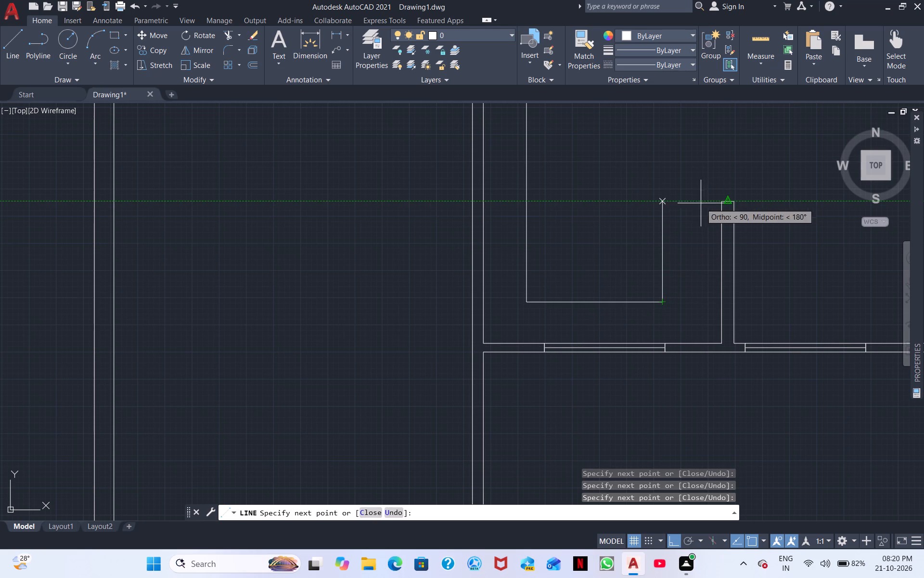
left_click(663, 201)
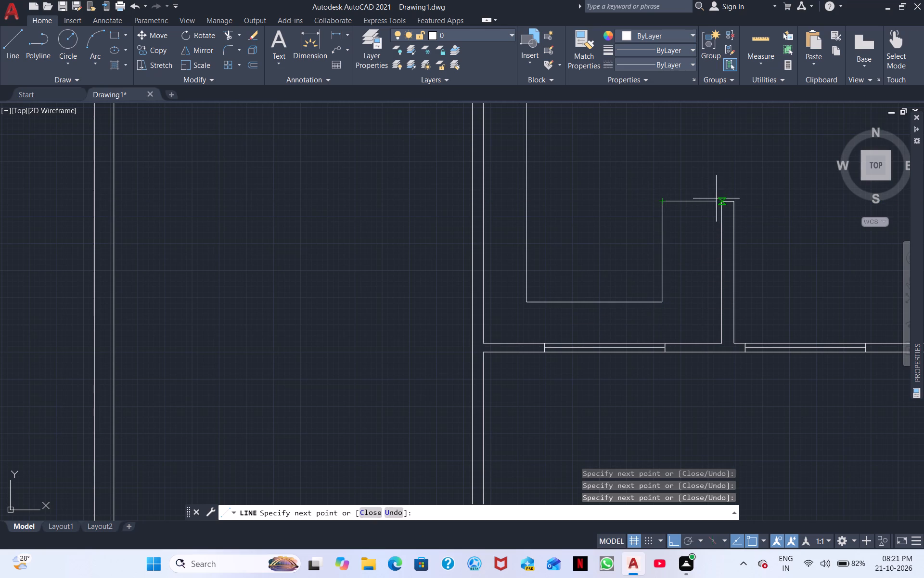
left_click(721, 199)
right_click(703, 191)
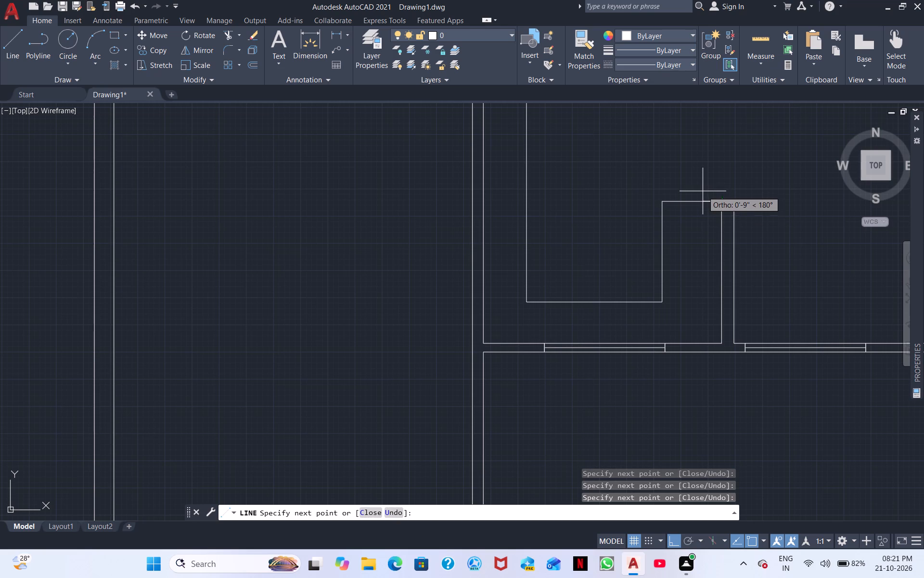
left_click(725, 210)
Erase the short horizontal line just north of the room's north wall, beside the east outer wall.
scroll(657, 226, "down", 2)
middle_click_drag(657, 225, 638, 253)
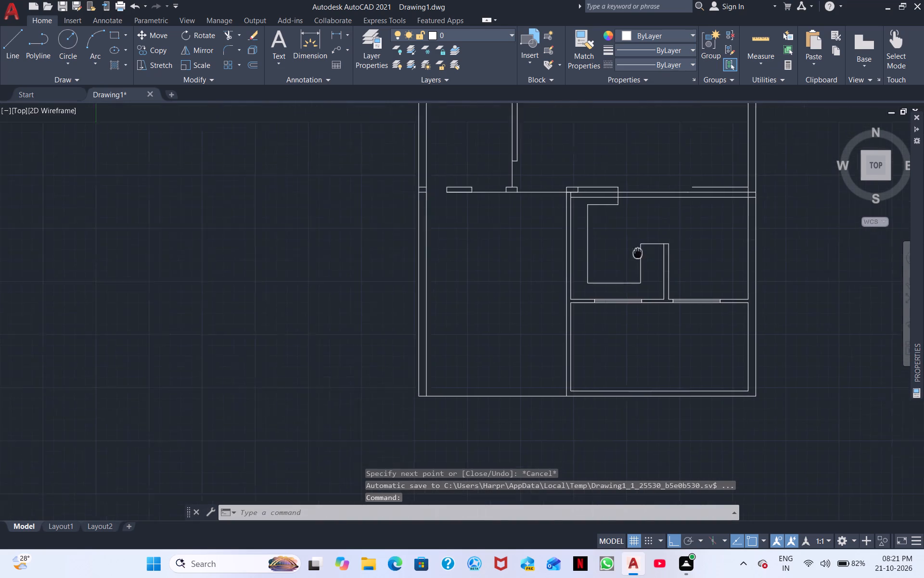
middle_click_drag(638, 253, 616, 281)
scroll(560, 233, "up", 2)
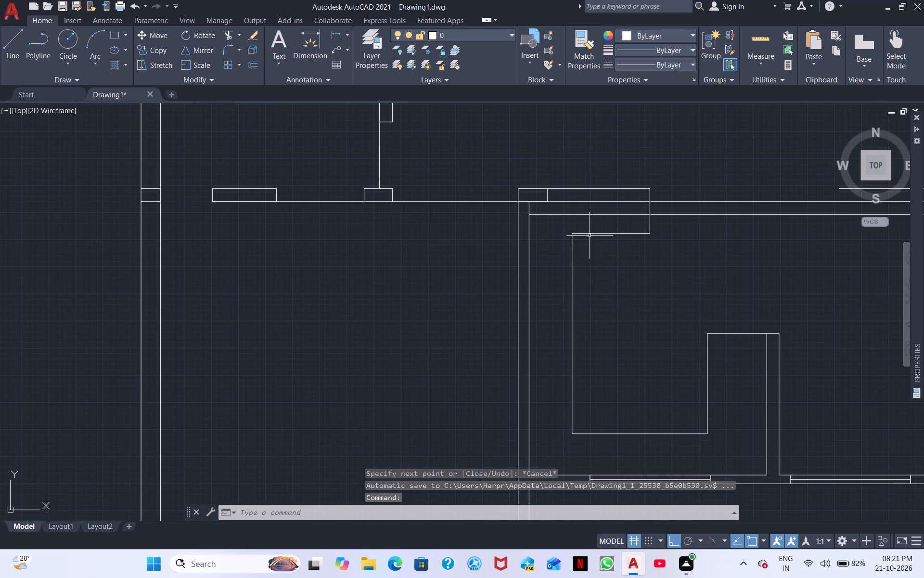
scroll(706, 207, "down", 2)
middle_click_drag(731, 222, 730, 222)
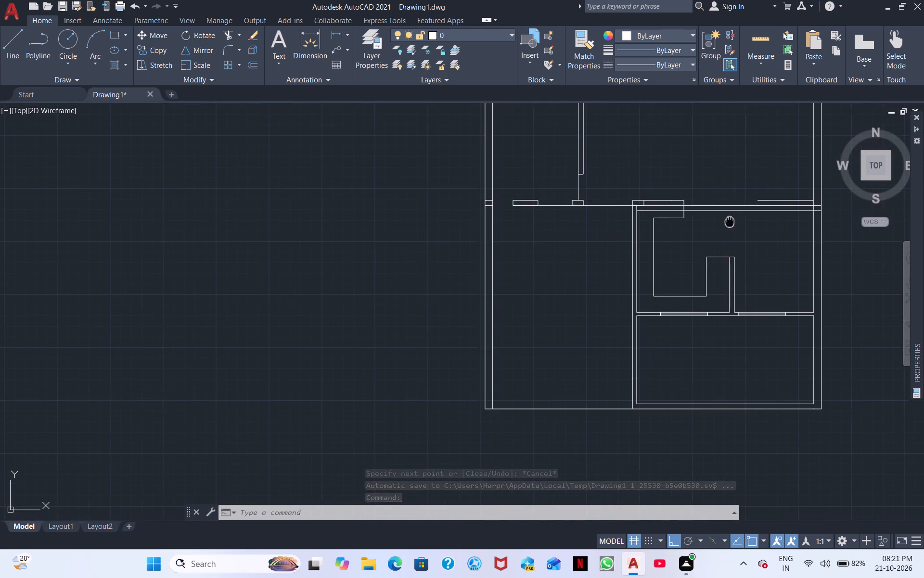
middle_click_drag(730, 222, 571, 232)
scroll(605, 238, "down", 1)
scroll(606, 239, "up", 3)
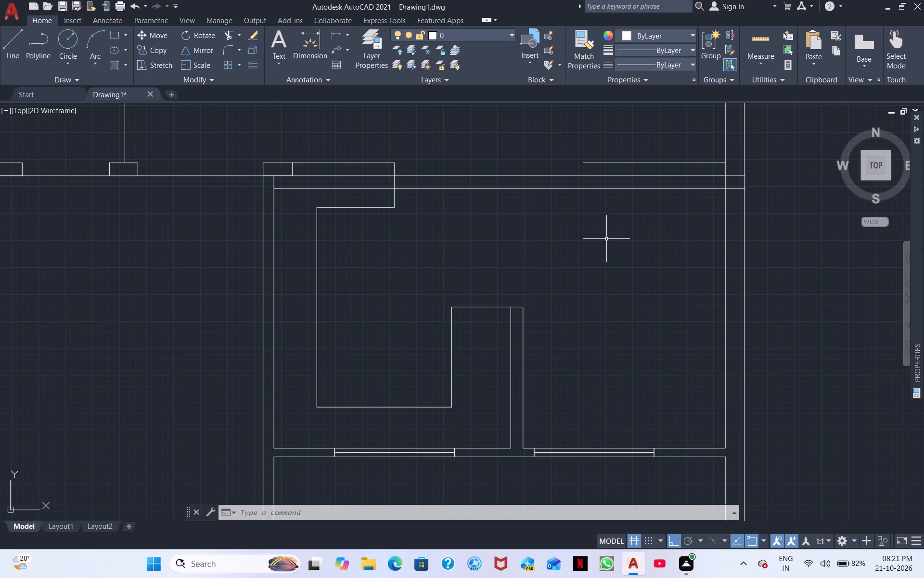
left_click(662, 163)
right_click(662, 163)
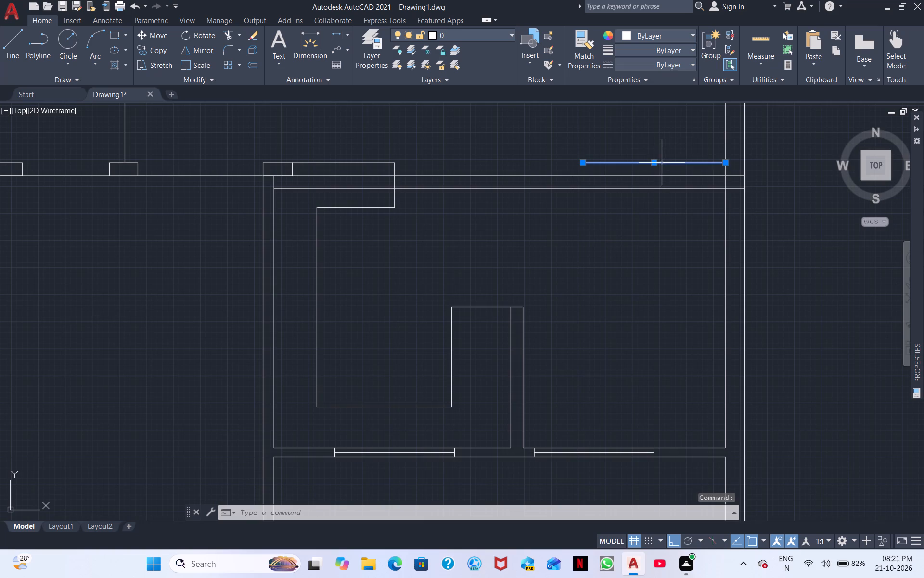
left_click(687, 237)
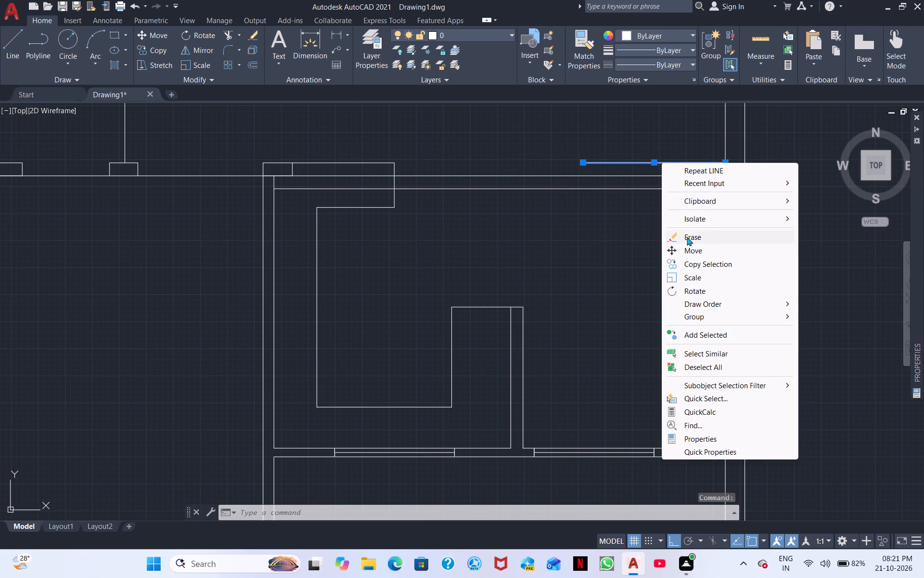
Draw a short vertical cross line between the north wall's two faces, nearly in line with the stub wall's west side.
left_click(13, 45)
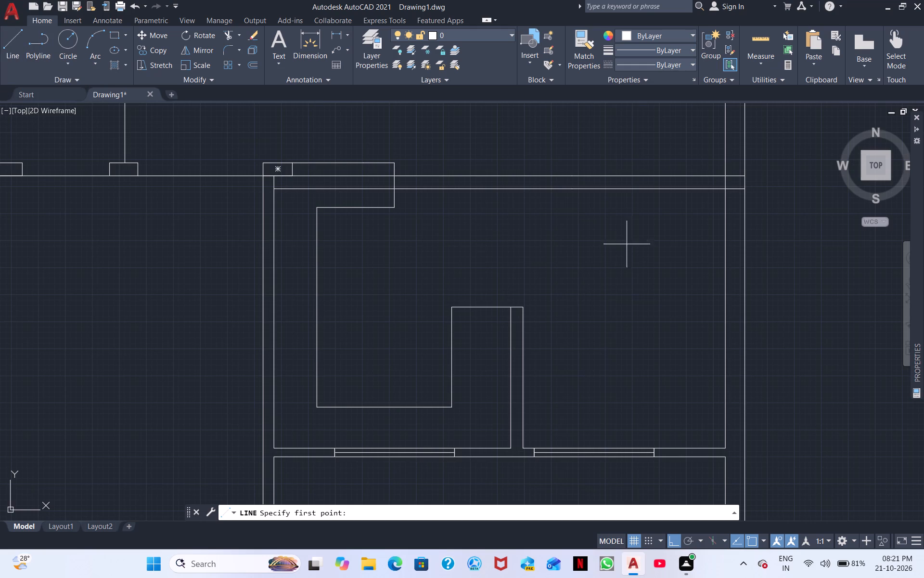
left_click(507, 177)
left_click(510, 189)
right_click(524, 217)
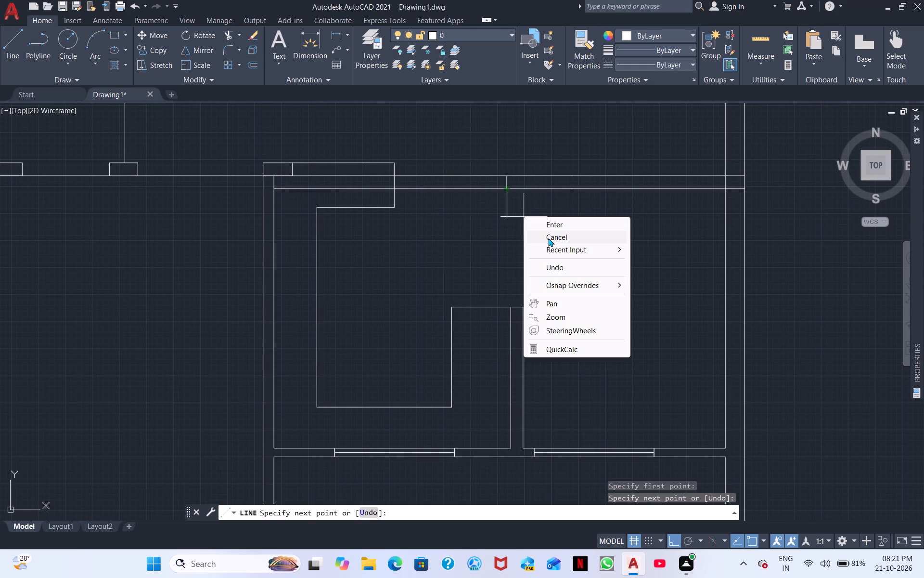
left_click(551, 236)
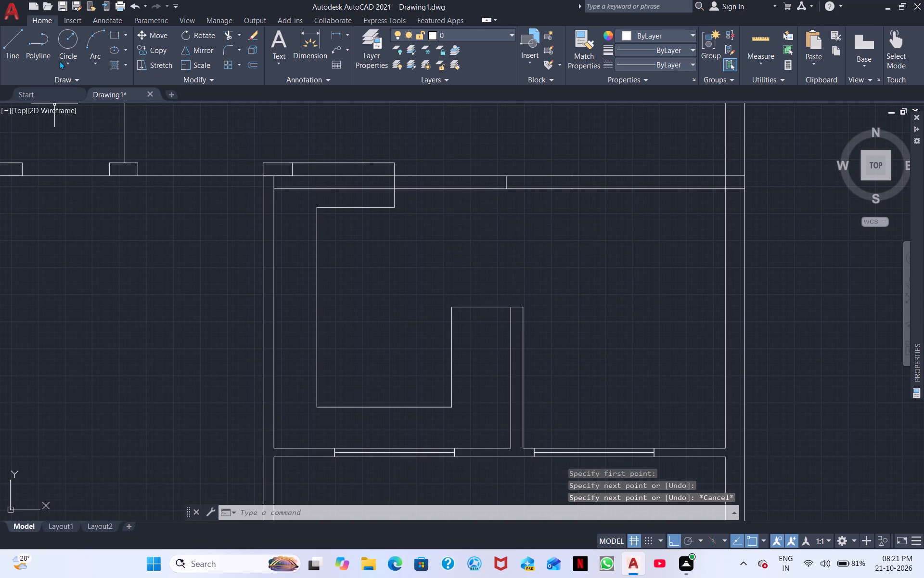
Trim the north wall's south face between the stepped outline and the cross line, and both wall faces inside the outline.
left_click(226, 35)
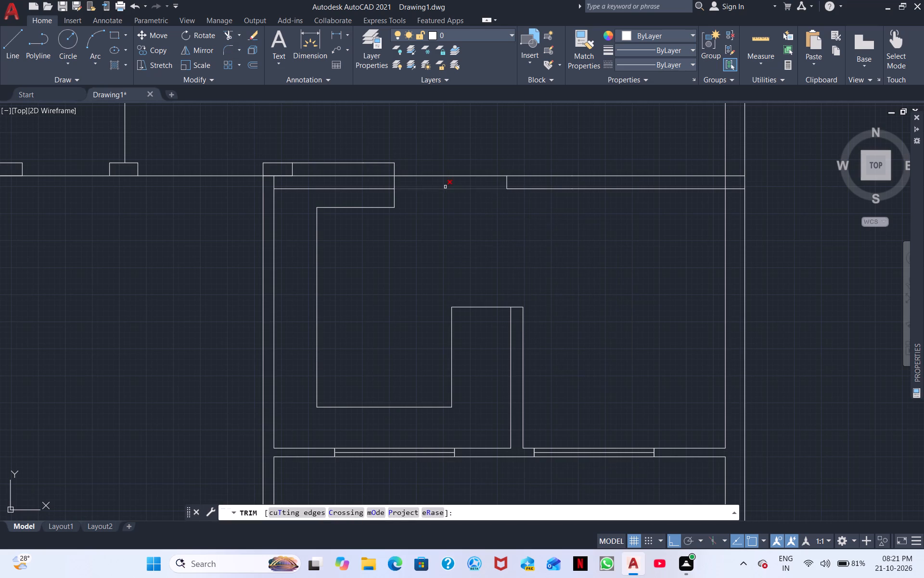
left_click(445, 187)
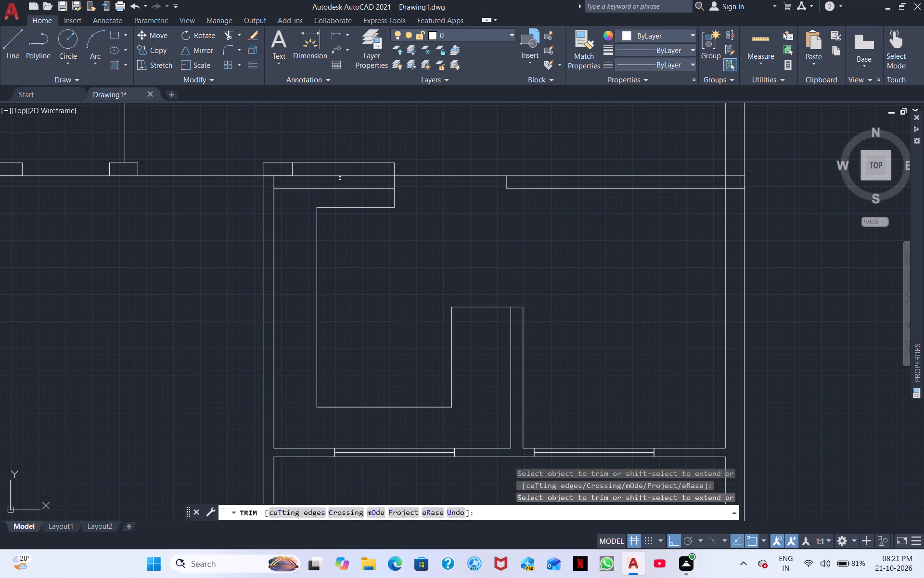
left_click_drag(342, 174, 323, 192)
left_click(319, 188)
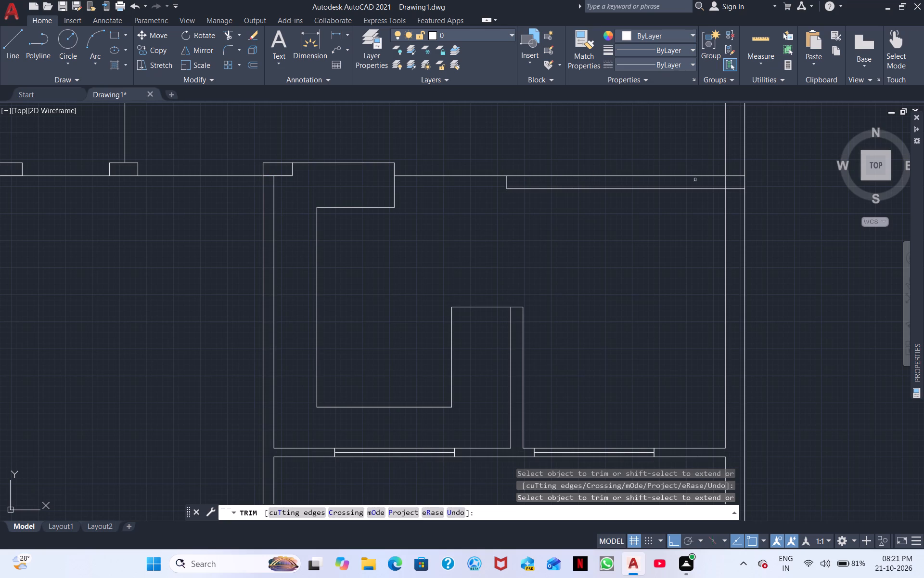
Trim the north wall's overrunning lines and the outer wall's inner face between them at the east junction, and finish trimming.
left_click_drag(734, 172, 736, 203)
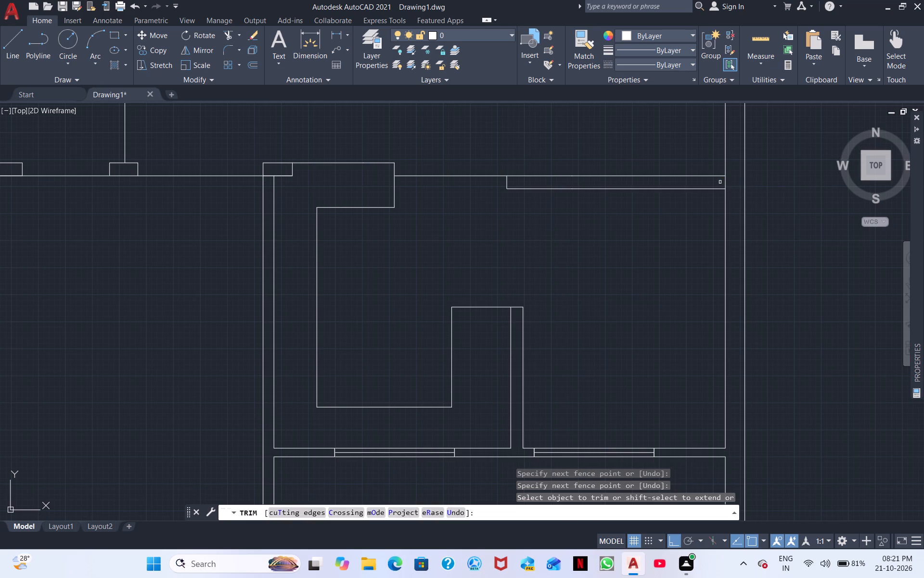
left_click_drag(720, 182, 729, 181)
scroll(600, 278, "down", 1)
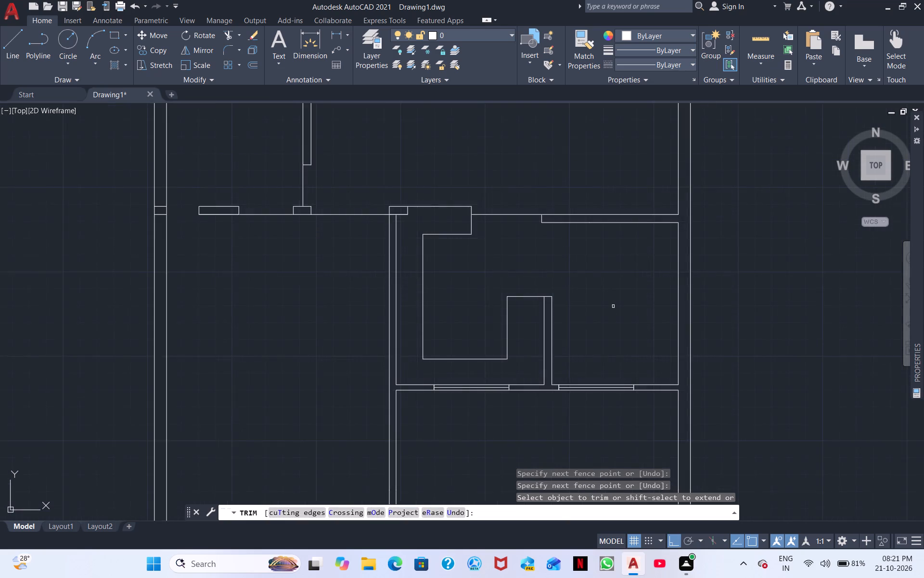
middle_click_drag(618, 310, 647, 223)
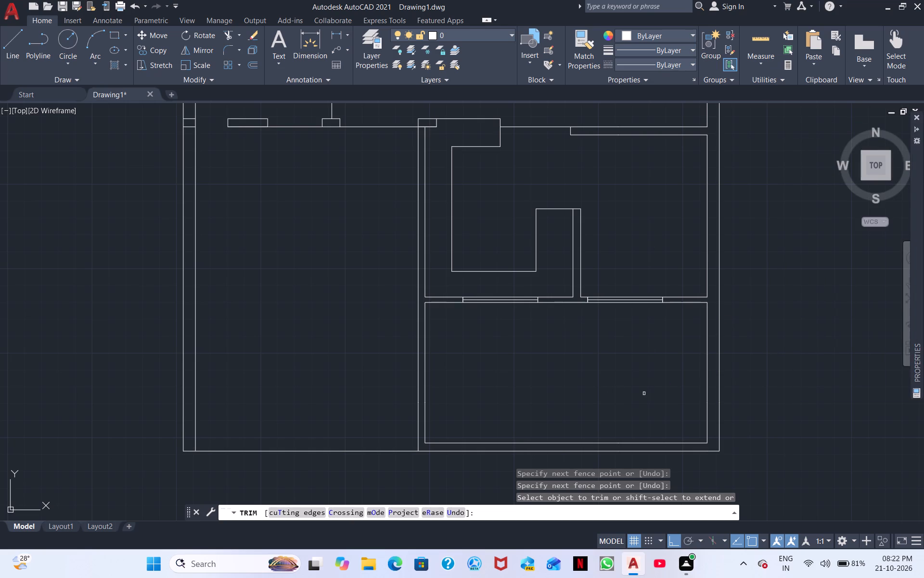
middle_click_drag(650, 359, 529, 385)
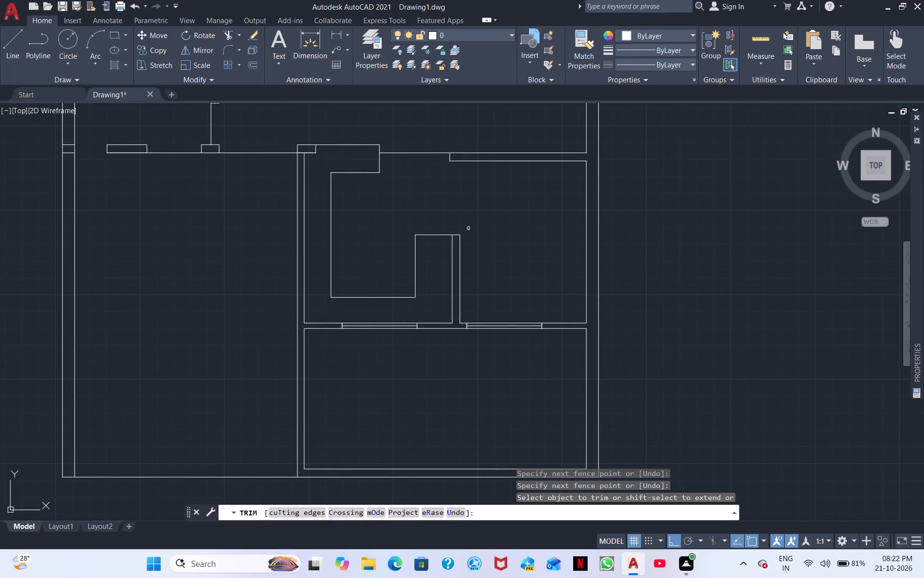
scroll(558, 272, "up", 2)
middle_click_drag(556, 278, 481, 227)
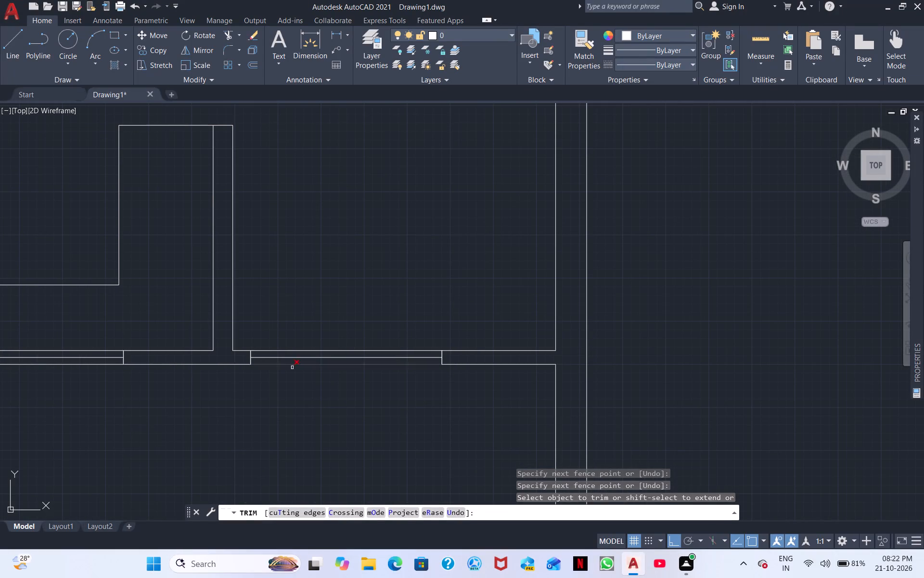
scroll(487, 236, "down", 1)
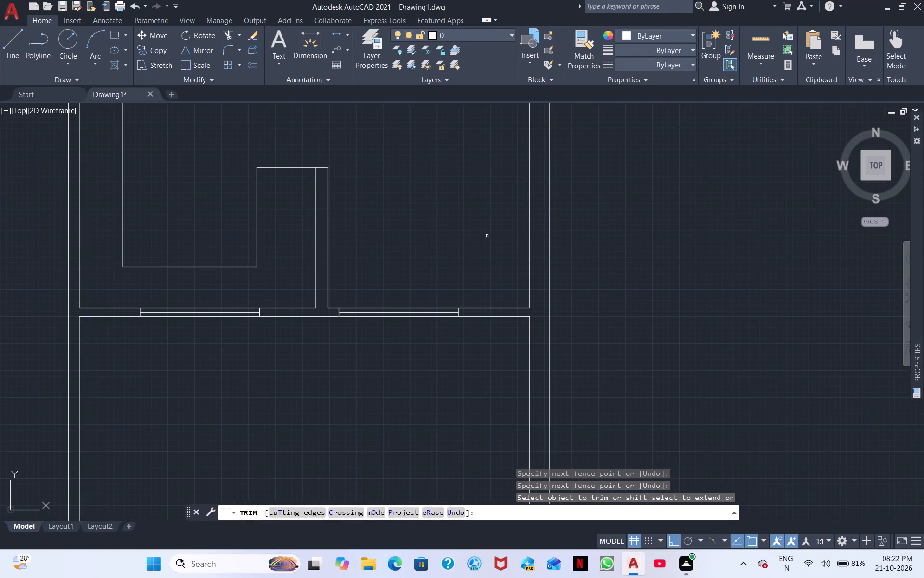
right_click(488, 234)
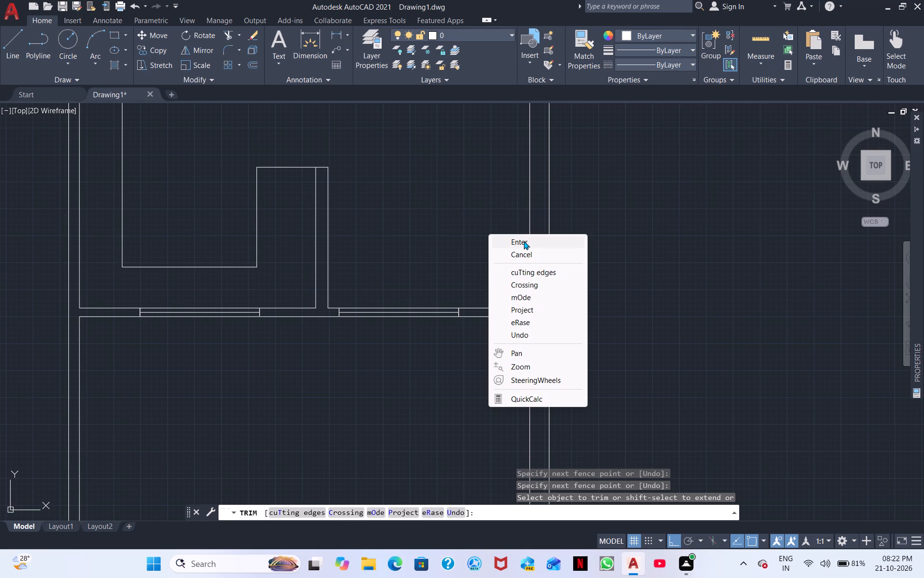
left_click(524, 240)
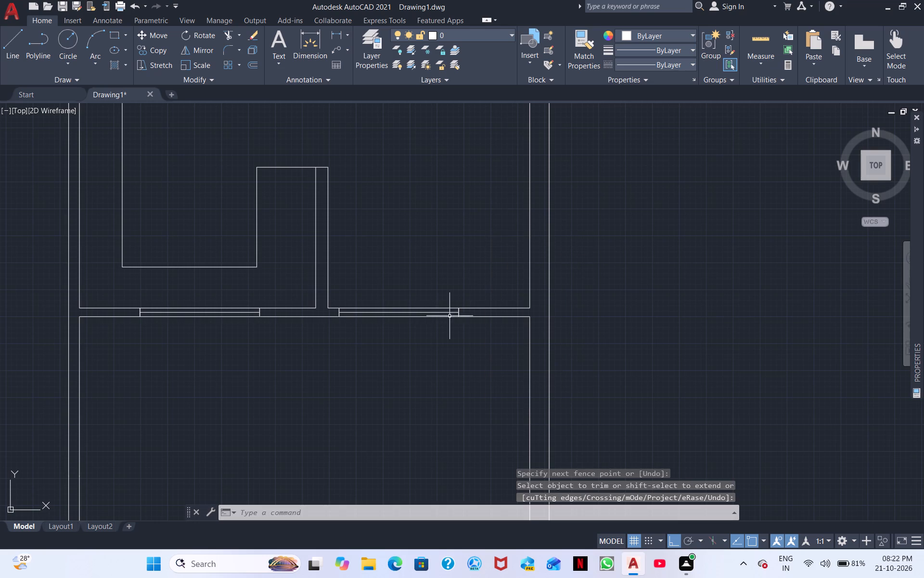
Move the south wall's east window, together with its east jamb line, about 2'-0 1/2" east along the wall.
scroll(462, 312, "up", 3)
left_click(457, 326)
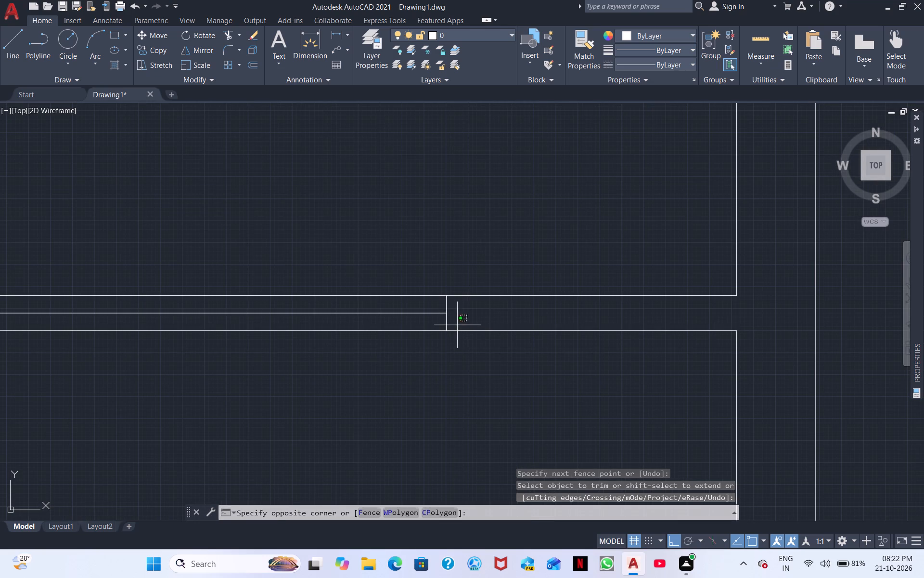
left_click(385, 301)
right_click(535, 322)
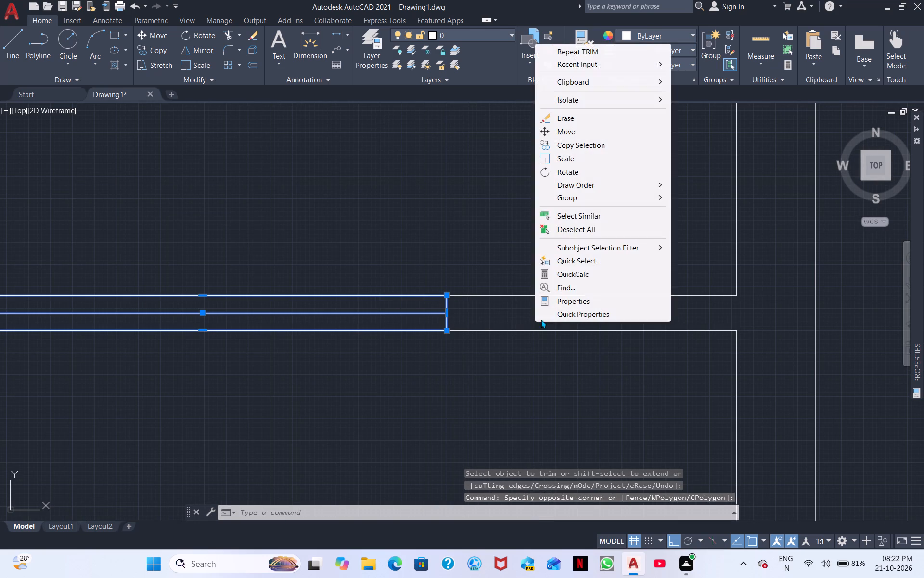
left_click(572, 131)
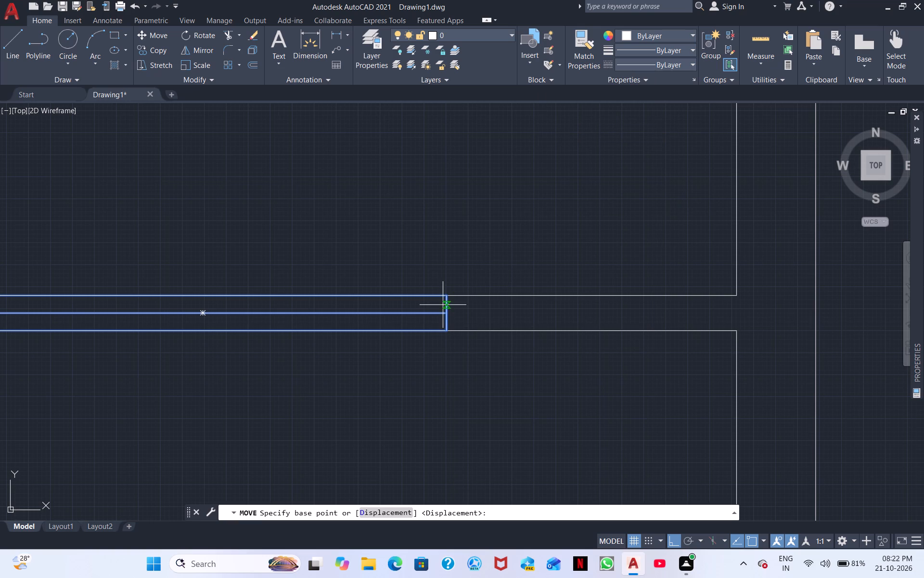
left_click(444, 311)
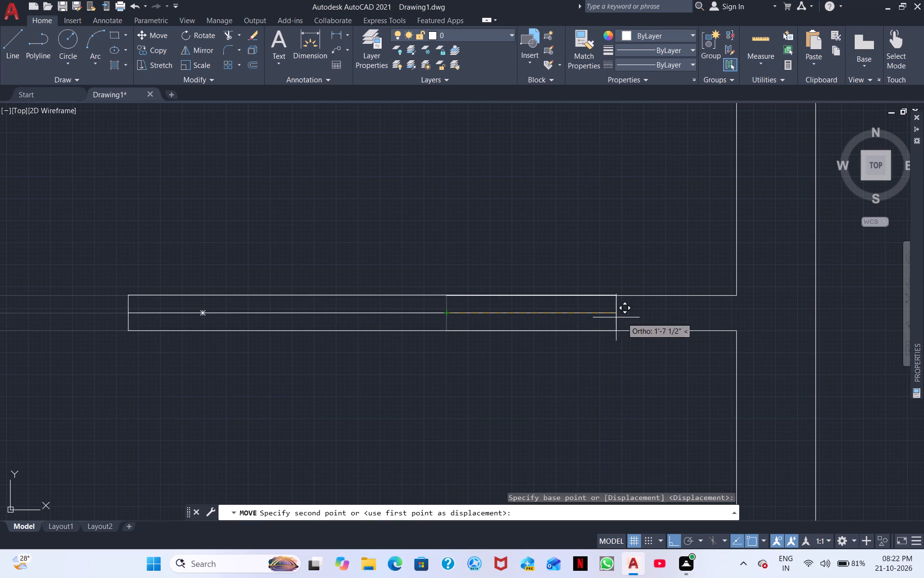
left_click(661, 315)
Move the east window straight south, clear of the wall, leaving its jamb lines in place.
scroll(509, 335, "down", 3)
middle_click_drag(404, 397, 491, 406)
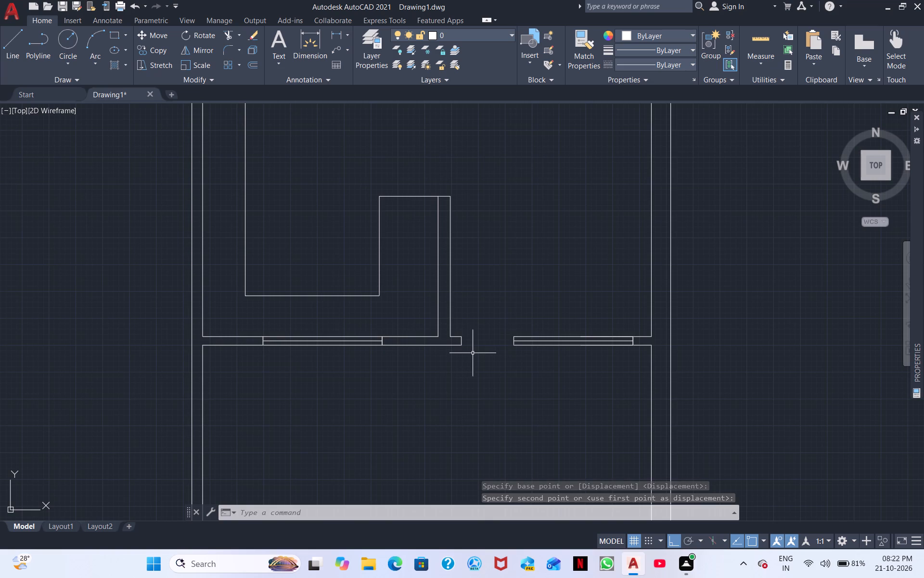
left_click(543, 355)
left_click(526, 331)
right_click(526, 331)
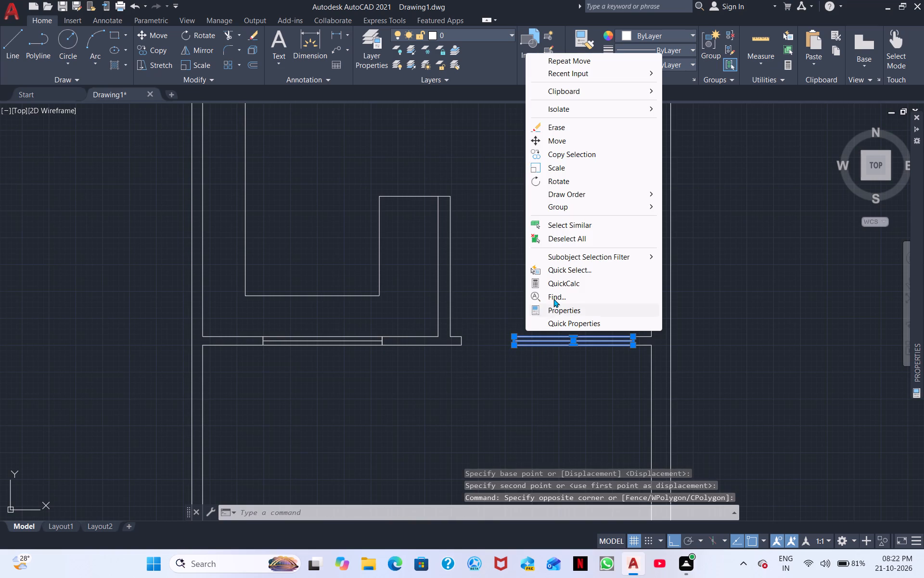
left_click(563, 140)
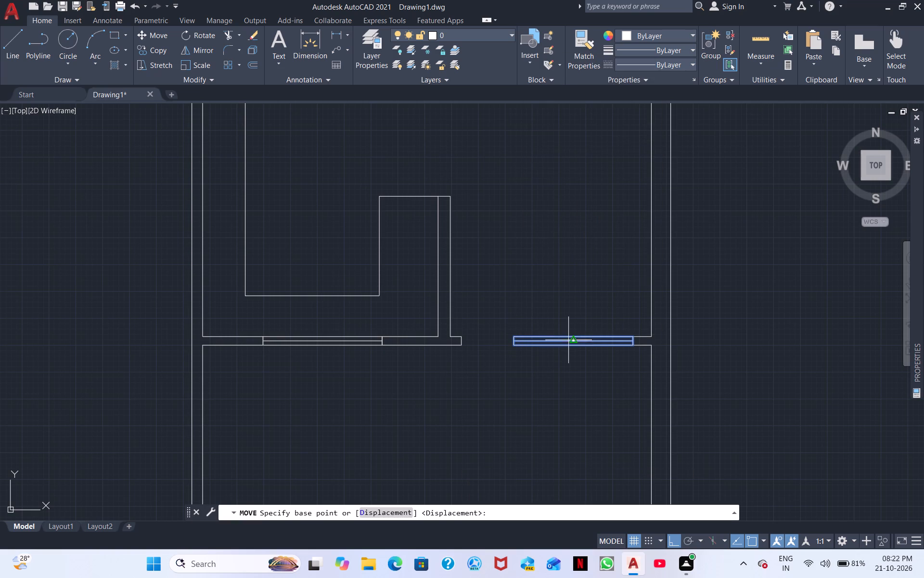
left_click(573, 340)
left_click(564, 398)
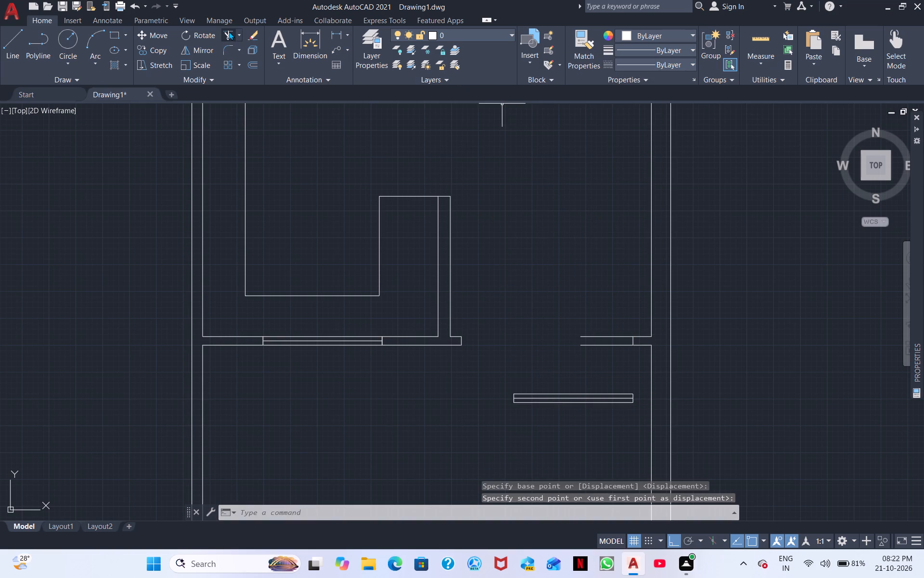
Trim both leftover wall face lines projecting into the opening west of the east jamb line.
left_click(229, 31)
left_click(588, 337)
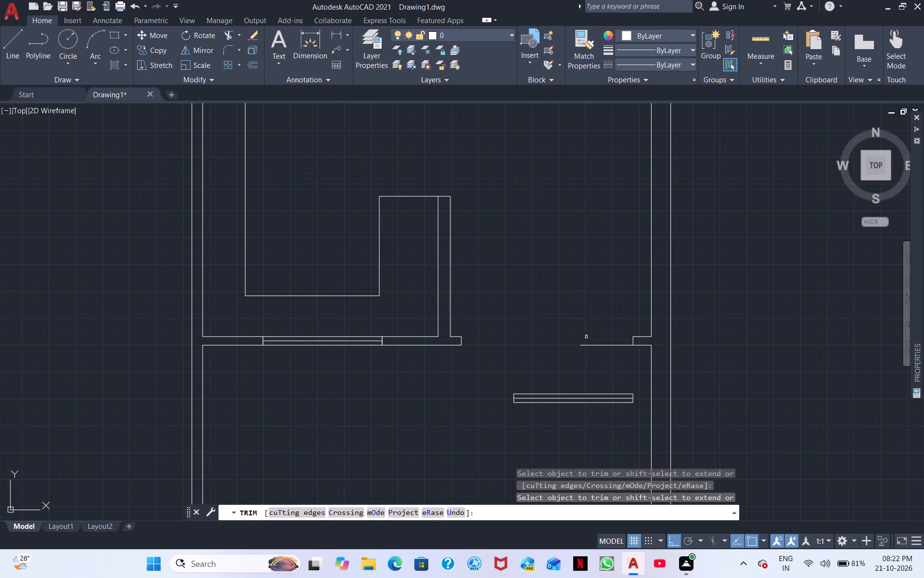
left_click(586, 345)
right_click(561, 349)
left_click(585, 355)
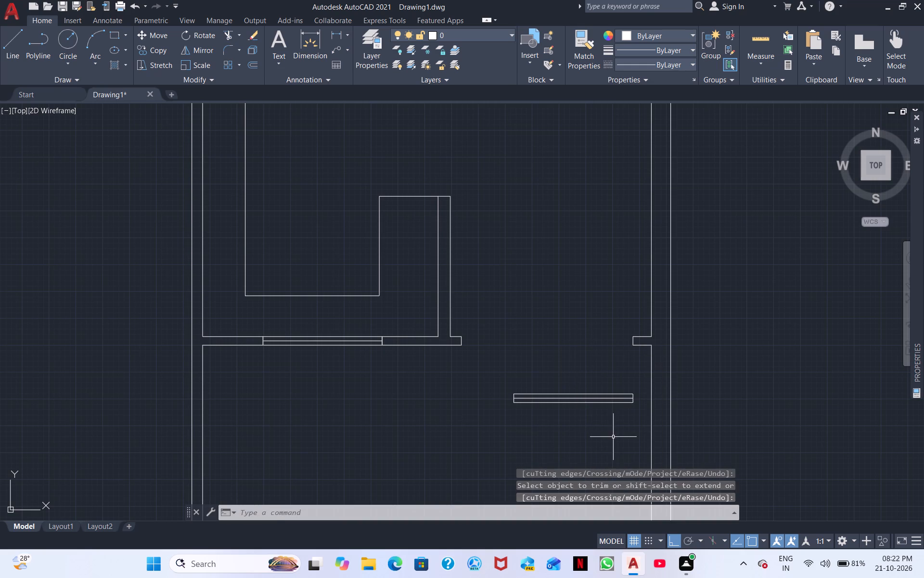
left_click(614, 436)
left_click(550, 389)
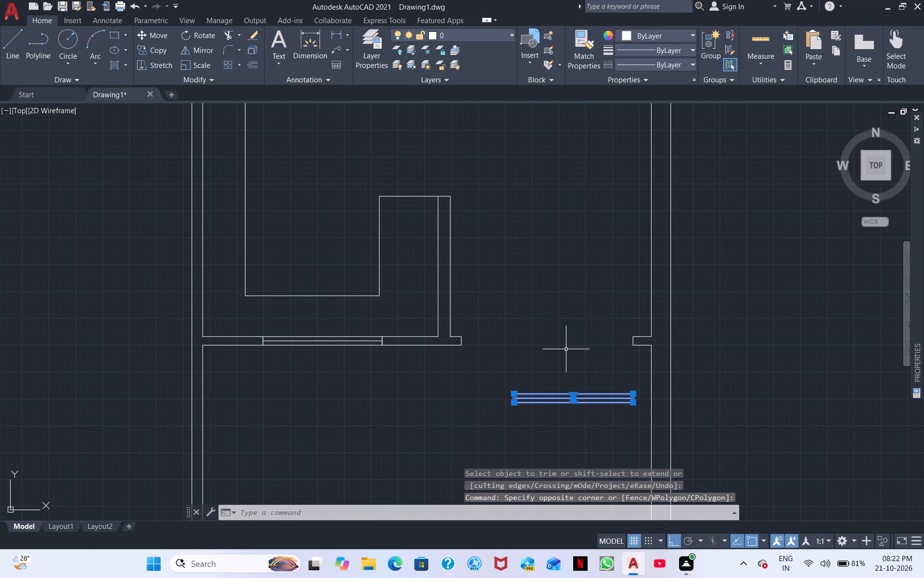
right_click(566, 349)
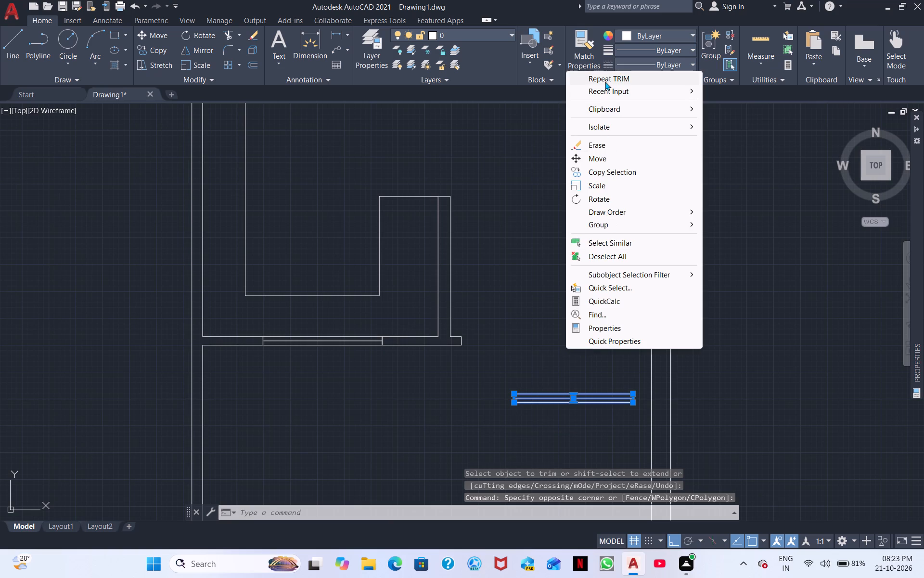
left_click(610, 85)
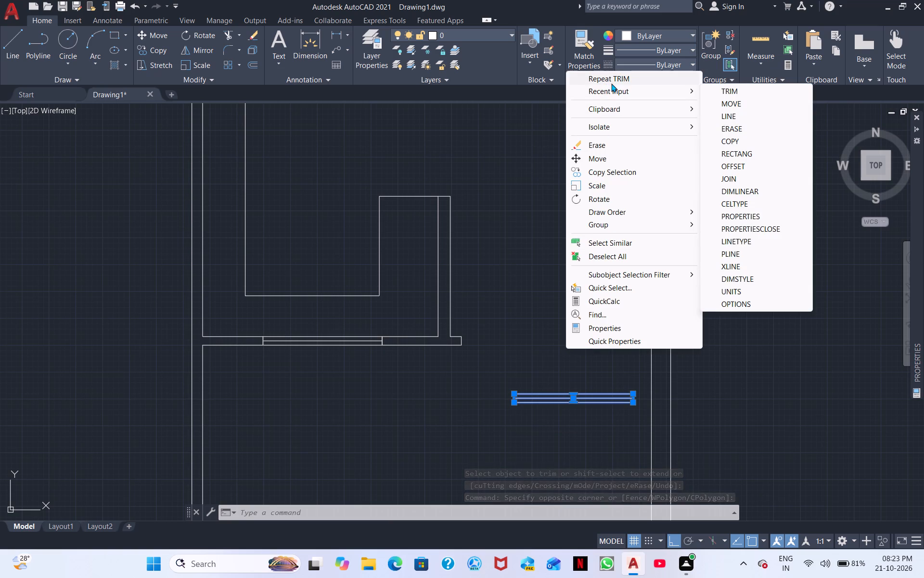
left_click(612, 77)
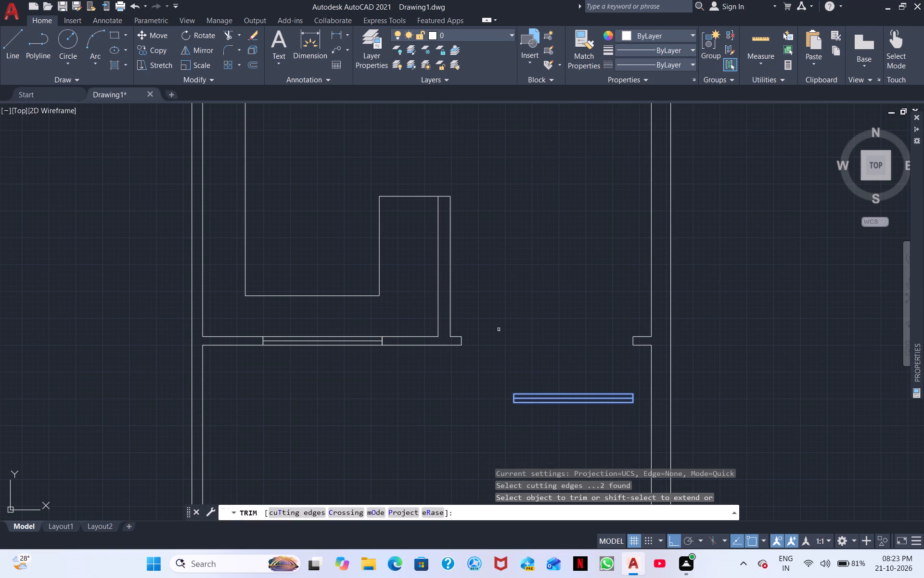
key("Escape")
Extend both faces of the south wall from the east jamb line west across the opening to the stub wall side.
right_click(521, 362)
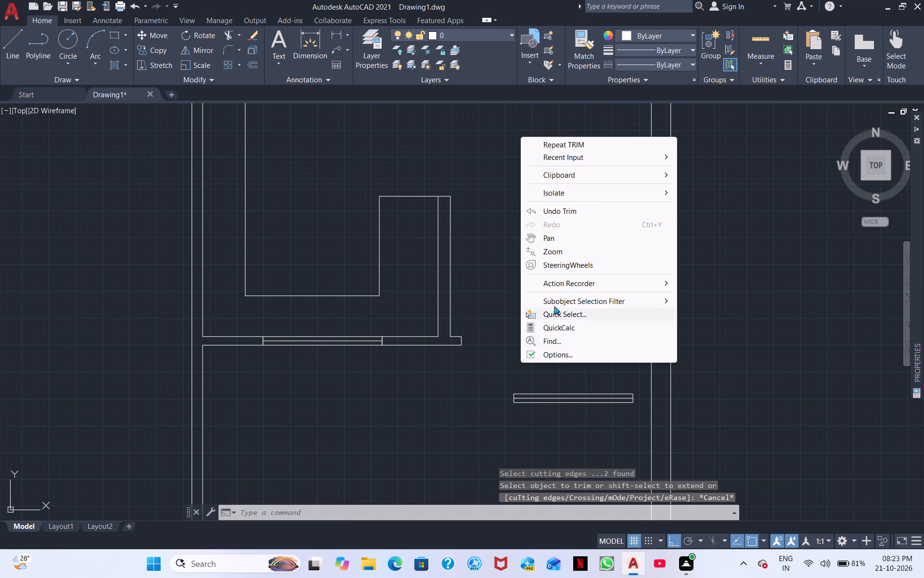
left_click(600, 148)
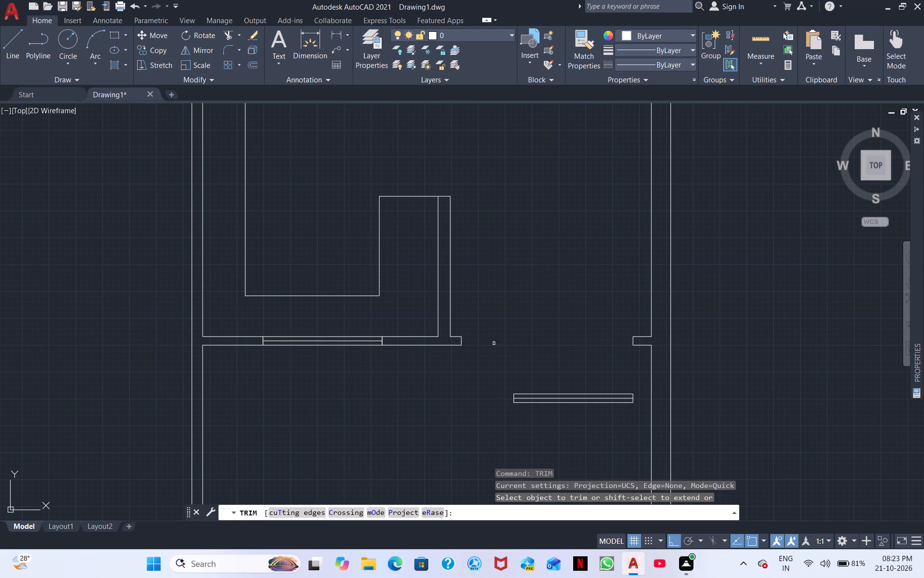
left_click(636, 336, "shift")
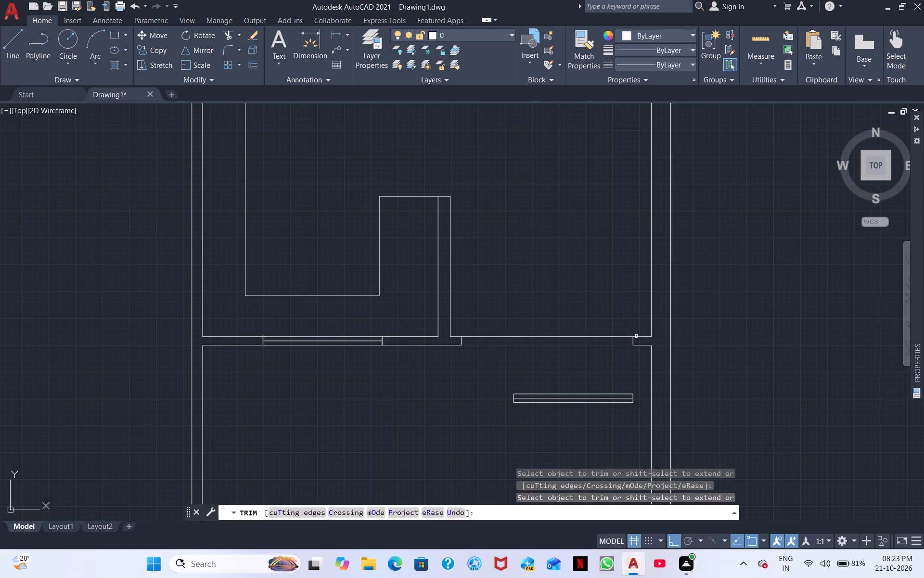
left_click(639, 345, "shift")
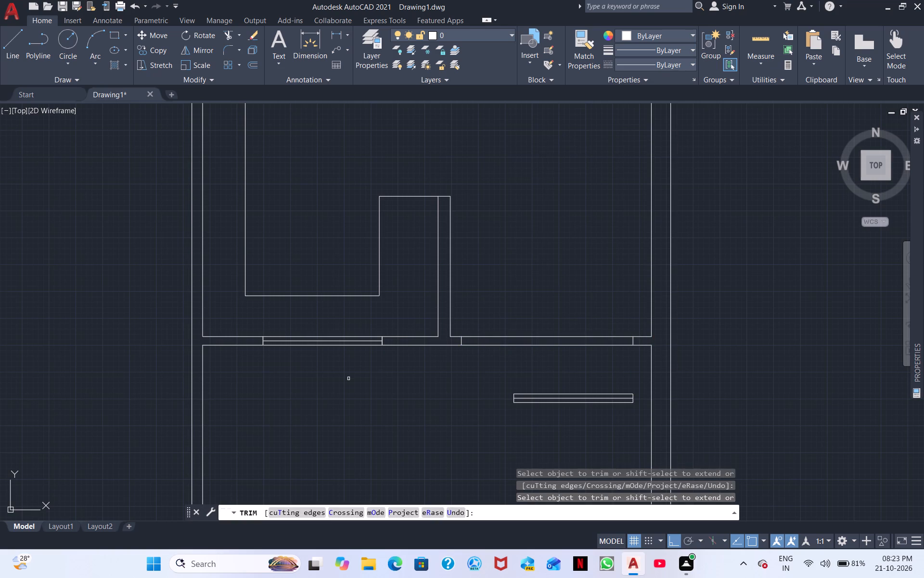
key("Escape")
Move the south wall's west window straight south, clear of the wall.
left_click(364, 364)
left_click(359, 328)
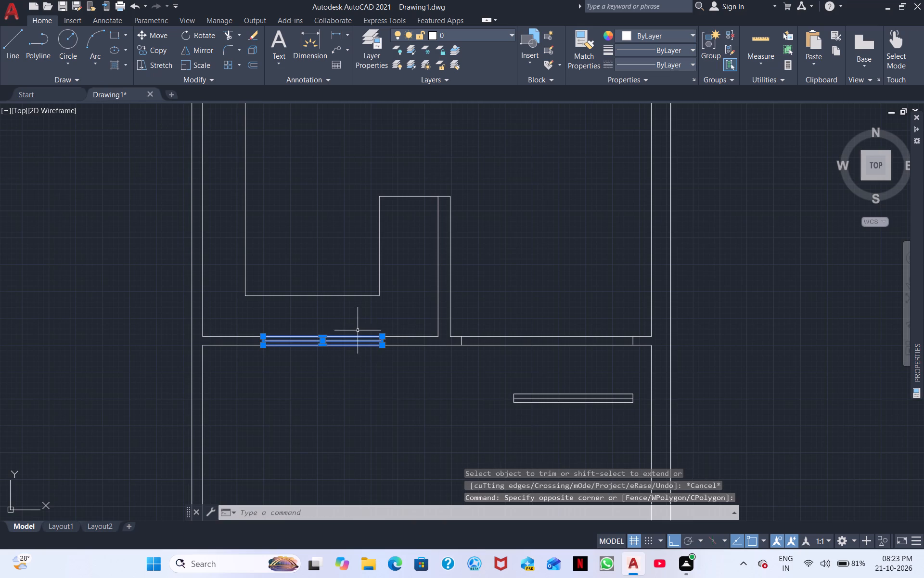
right_click(341, 394)
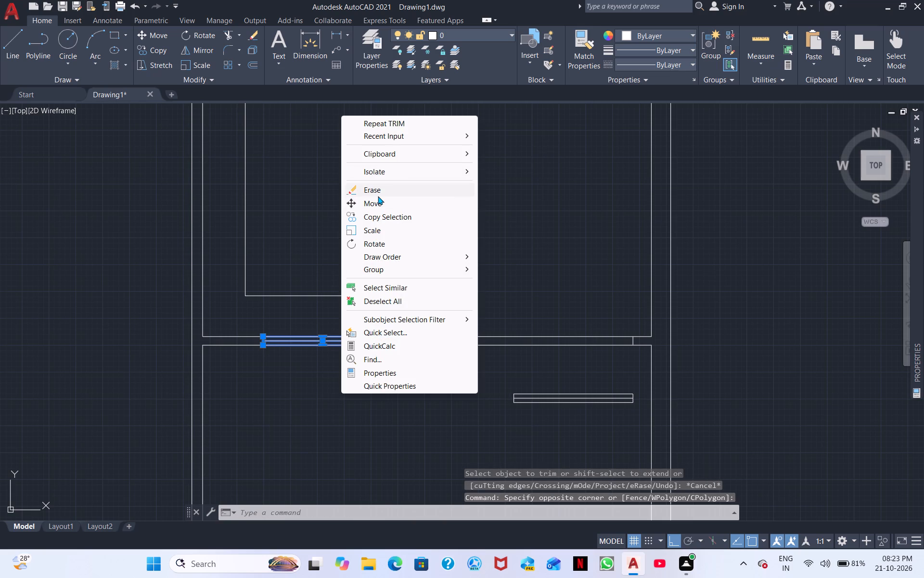
left_click(377, 199)
scroll(255, 340, "up", 3)
left_click(289, 348)
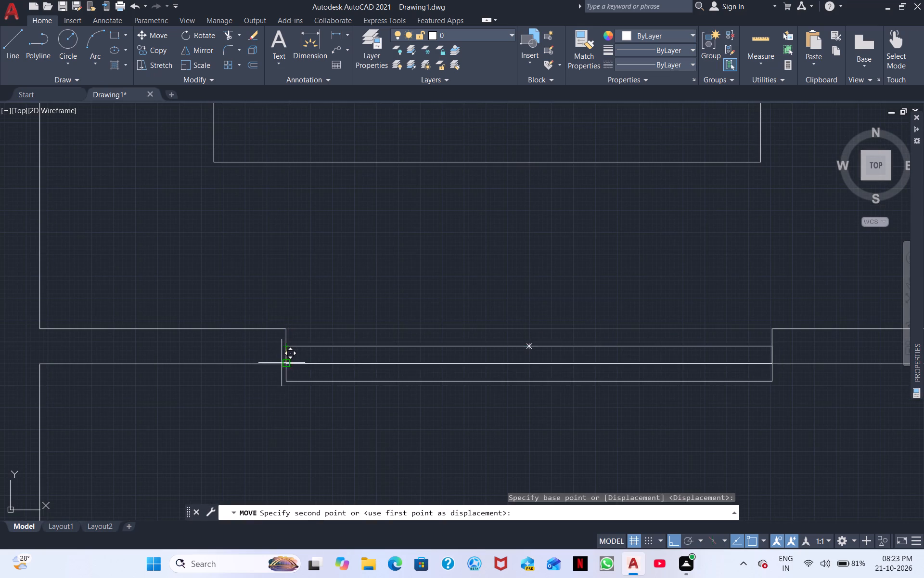
left_click(274, 438)
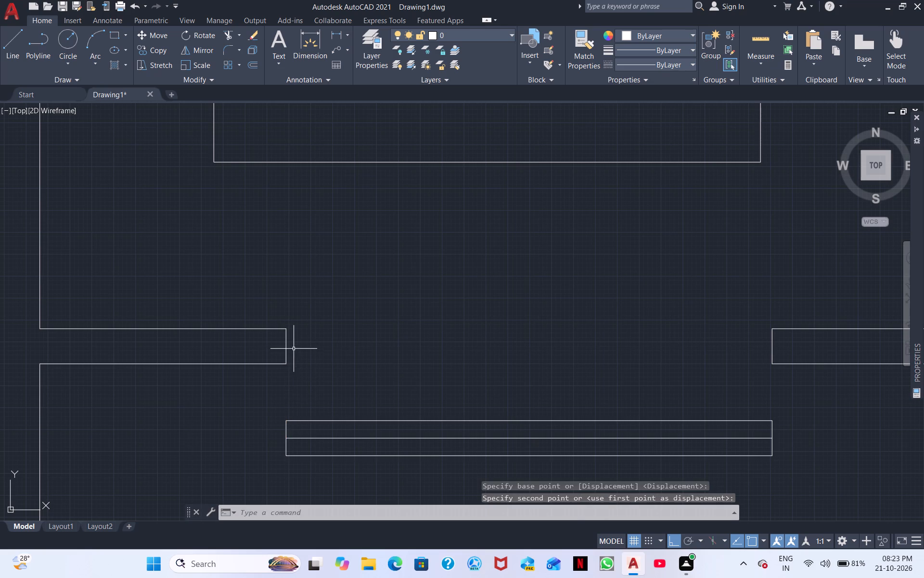
right_click(349, 339)
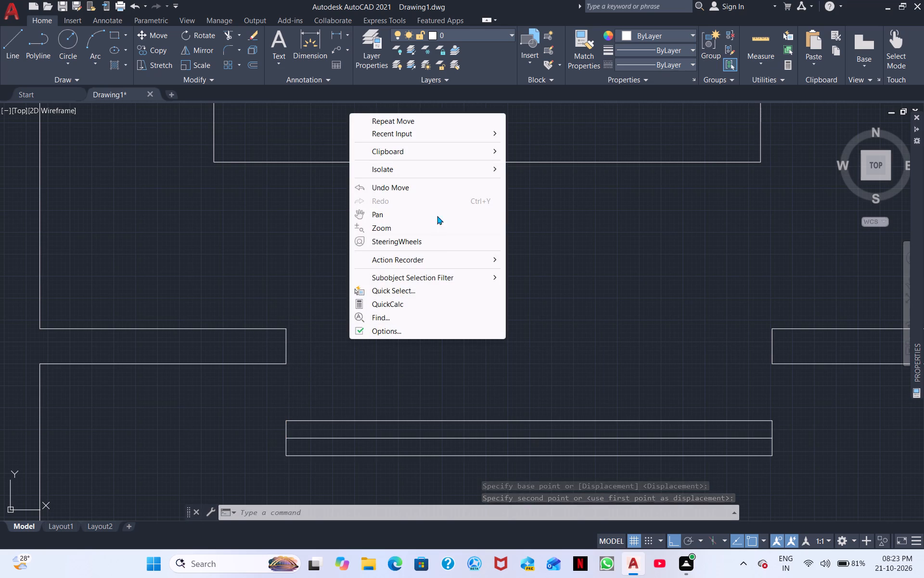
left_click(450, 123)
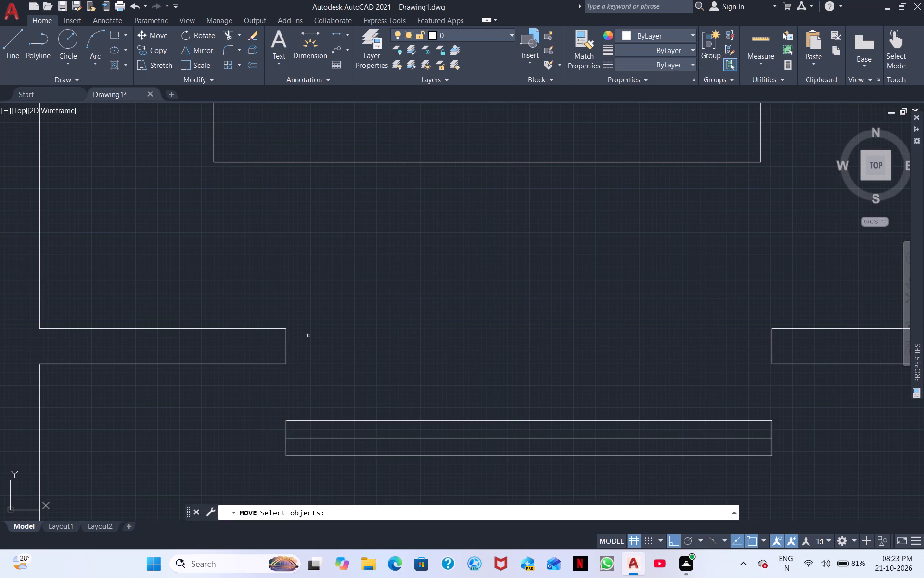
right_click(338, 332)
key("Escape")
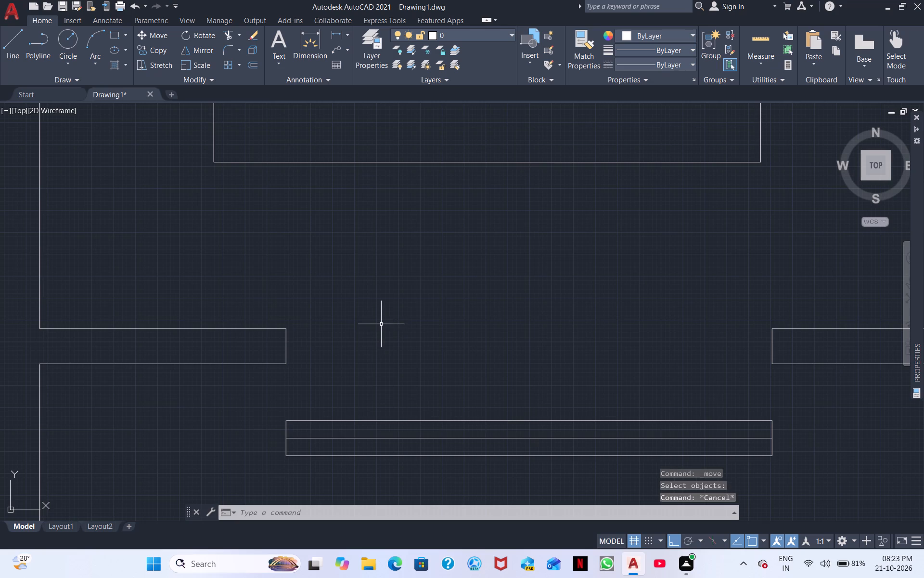
Extend both faces of the south wall across the west window opening to the opposite jamb line.
right_click(382, 324)
left_click(491, 120)
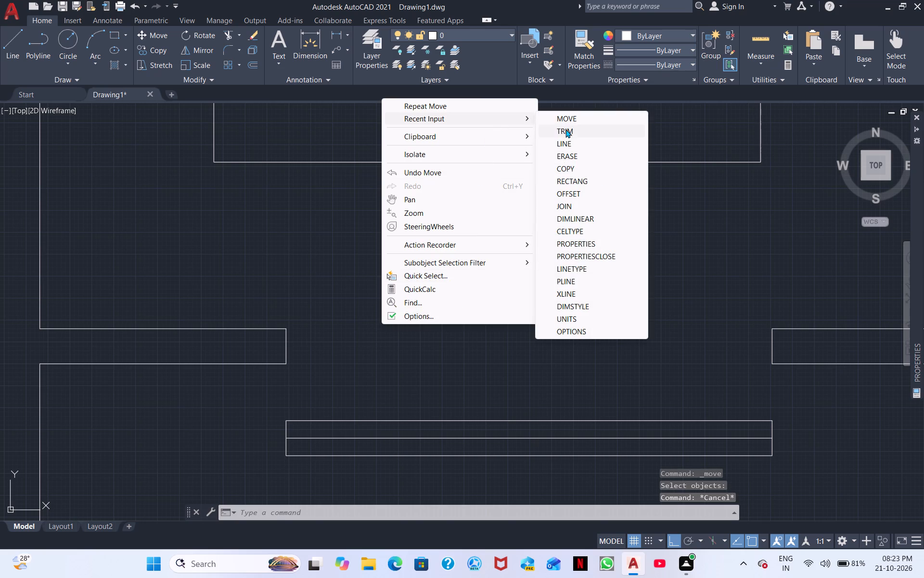
left_click(565, 129)
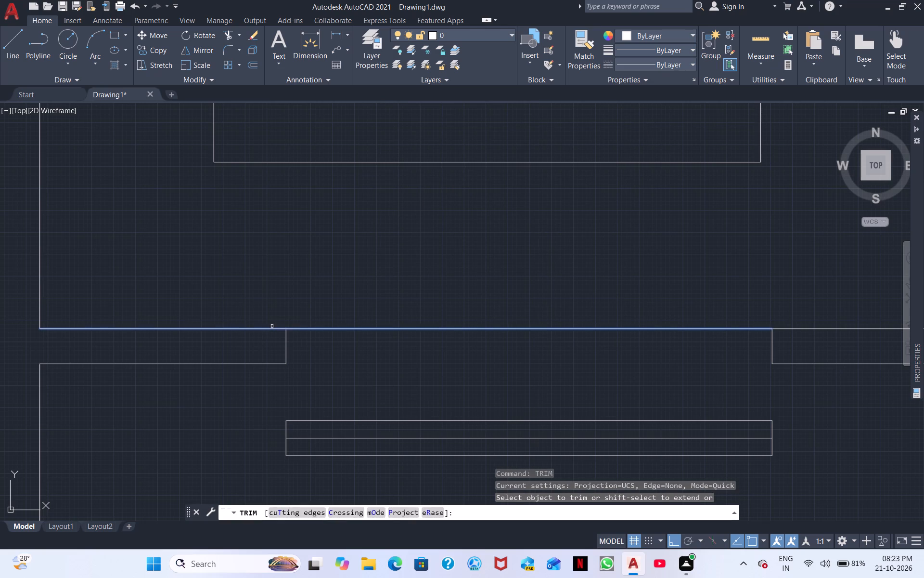
left_click(272, 326, "shift")
left_click(271, 329, "shift")
left_click_drag(272, 322, 259, 386, "shift")
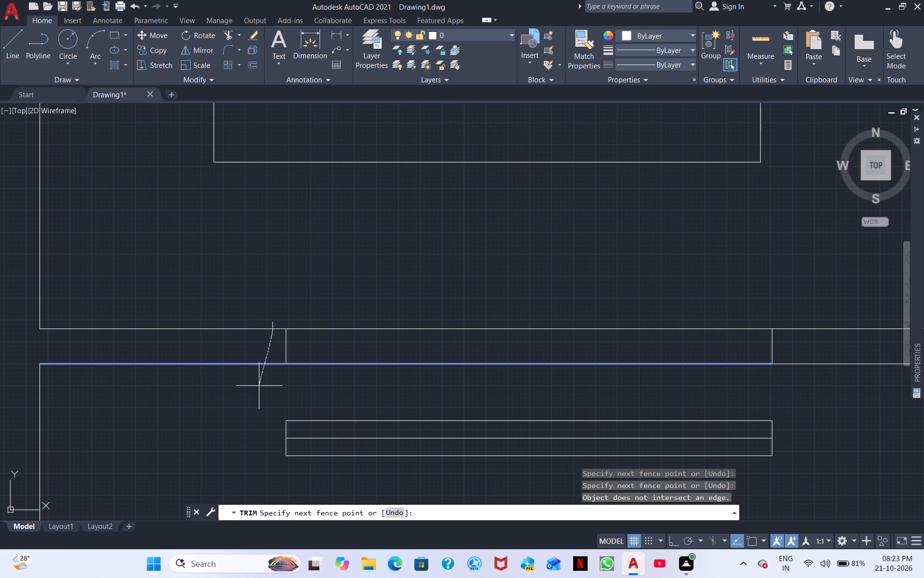
left_click_drag(259, 386, 259, 390, "shift")
scroll(417, 357, "down", 2)
middle_click_drag(527, 368, 409, 343)
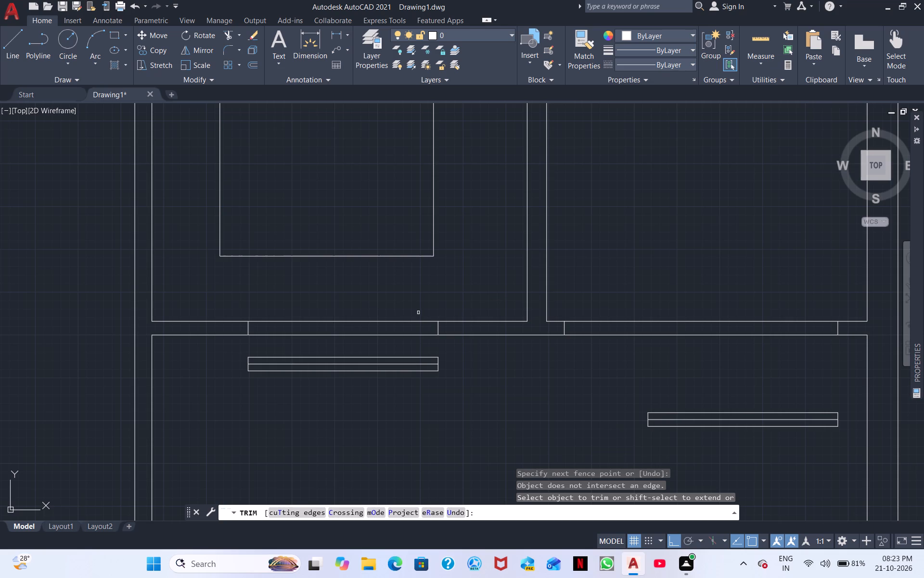
scroll(427, 301, "down", 2)
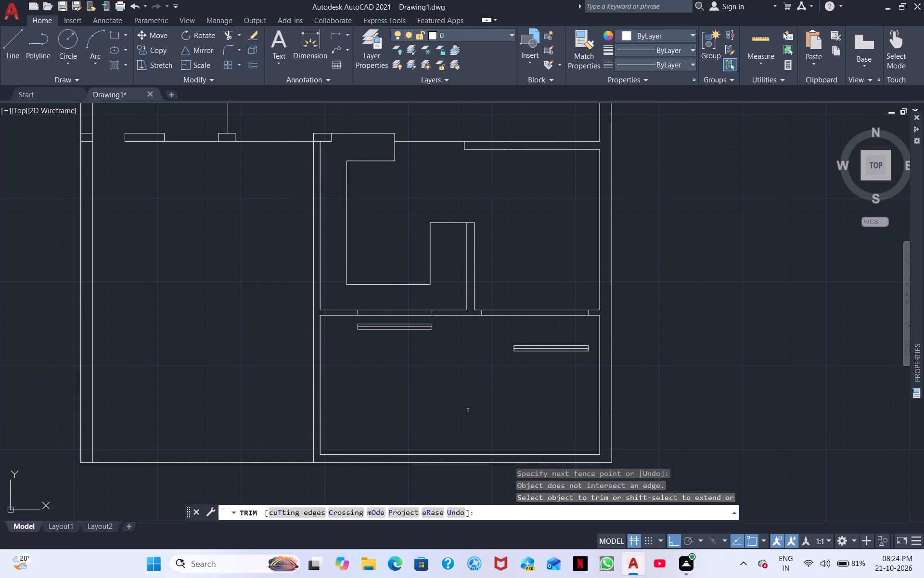
scroll(491, 276, "up", 1)
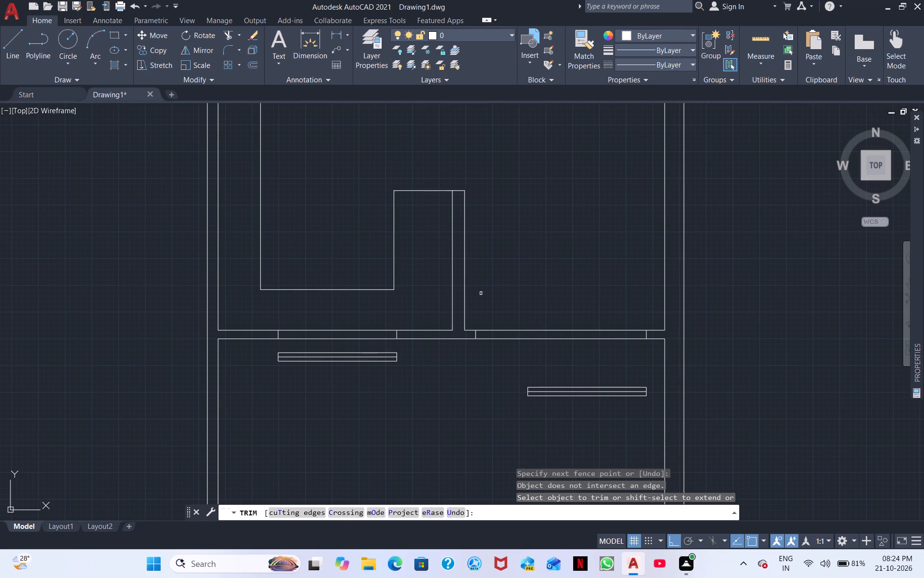
right_click(524, 231)
left_click(576, 241)
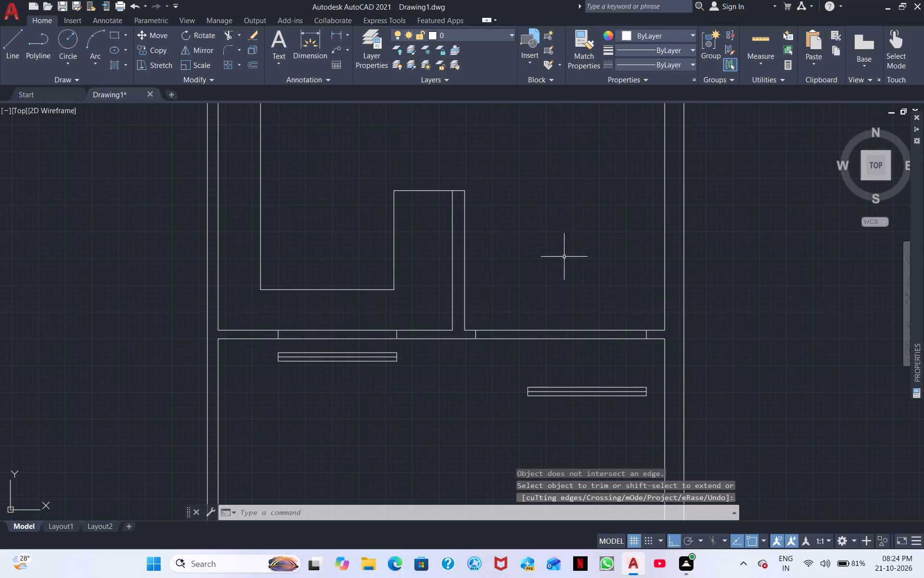
Move the west opening's two jamb lines together west along the south wall, close to the room's west corner.
scroll(308, 351, "up", 2)
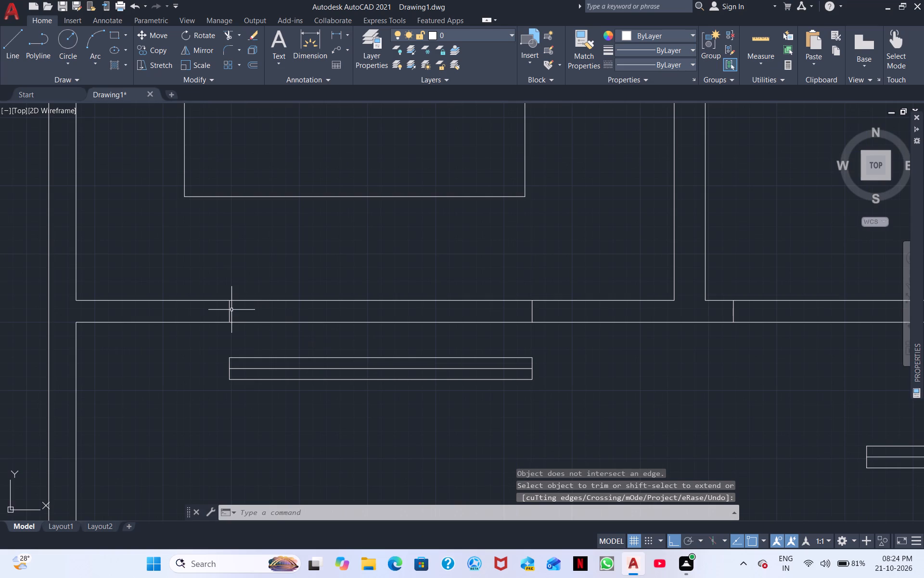
left_click_drag(231, 310, 217, 305)
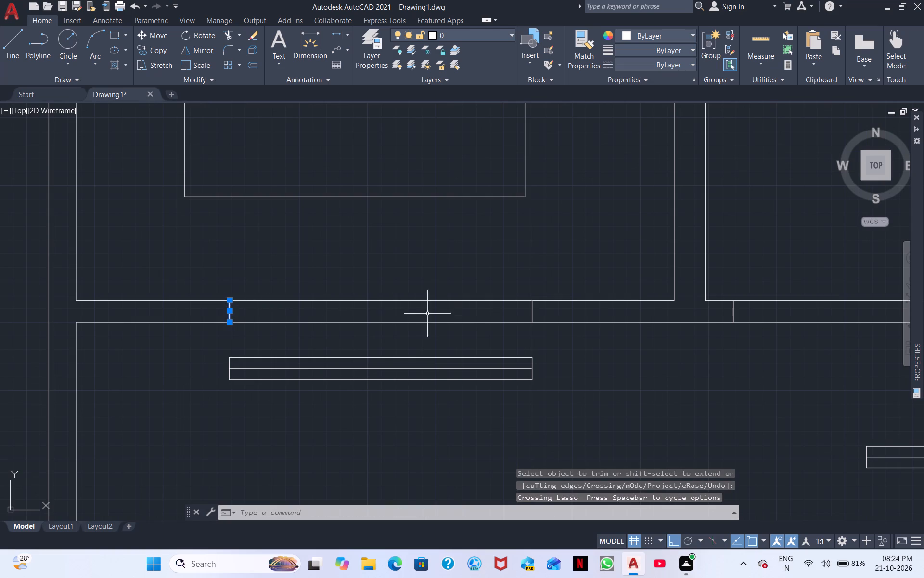
left_click_drag(537, 315, 497, 312)
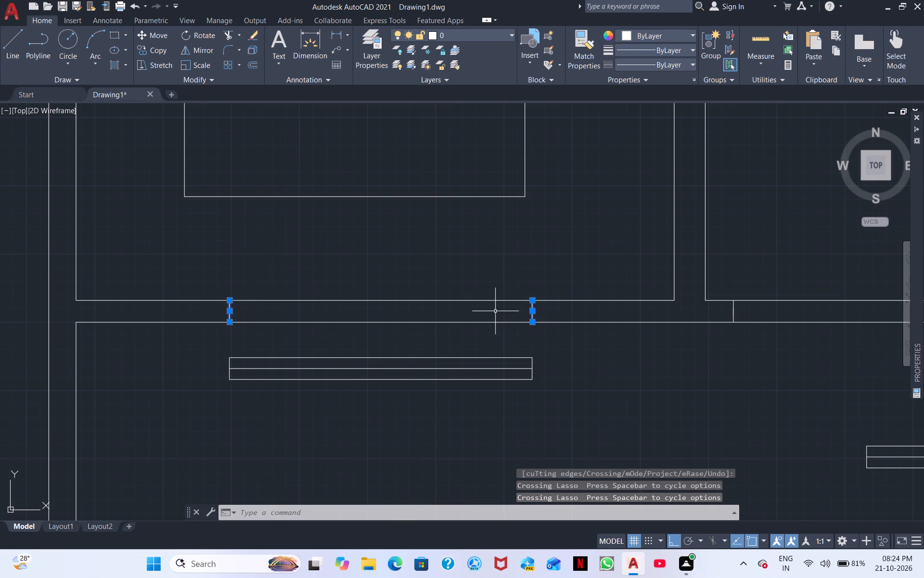
right_click(494, 311)
left_click(540, 121)
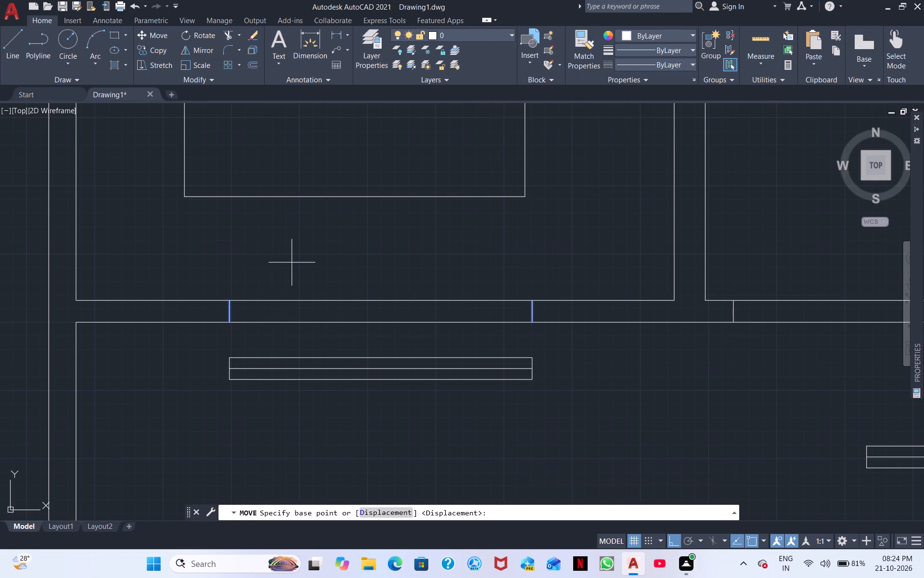
scroll(246, 288, "up", 2)
left_click(205, 318)
middle_click_drag(79, 350, 80, 350)
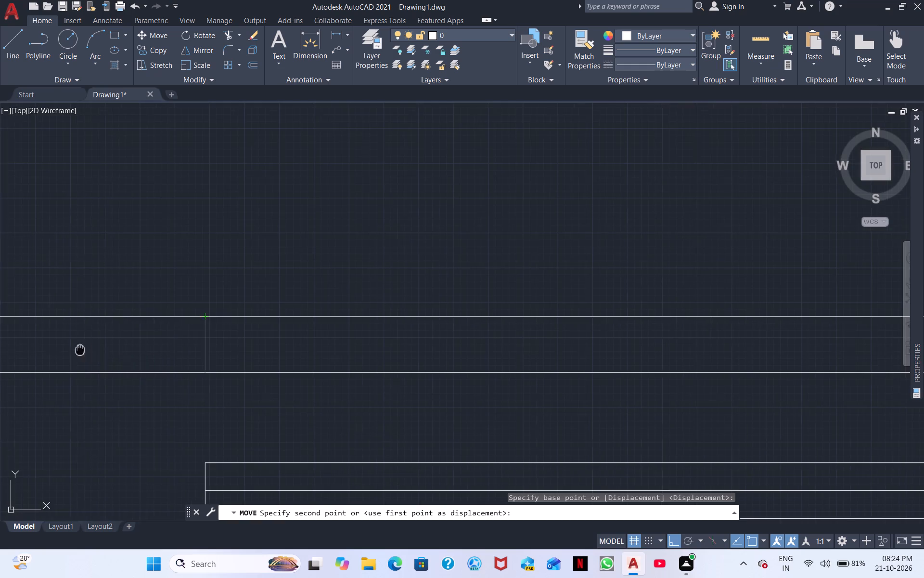
middle_click_drag(80, 350, 442, 340)
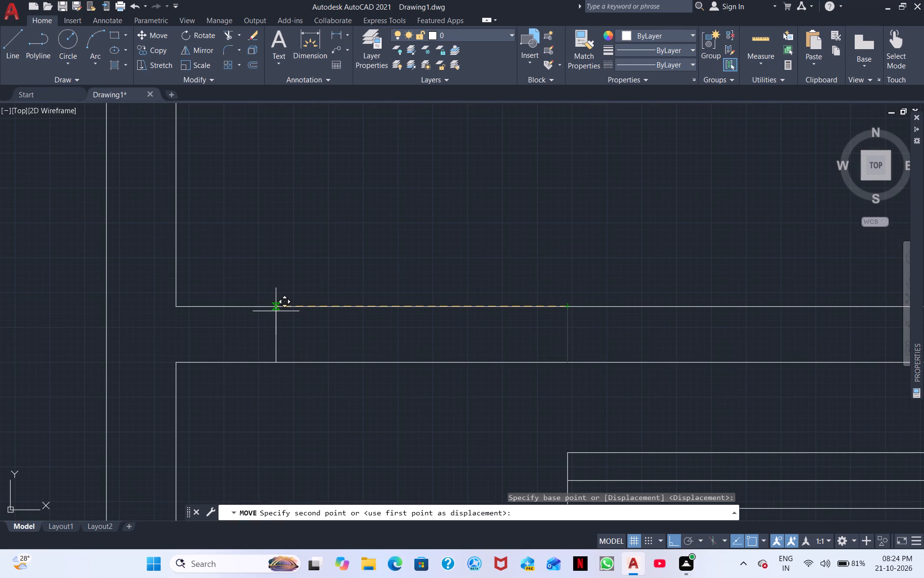
left_click(276, 311)
Erase both old jamb lines in the south wall east of the partition.
scroll(295, 320, "down", 2)
scroll(392, 347, "down", 2)
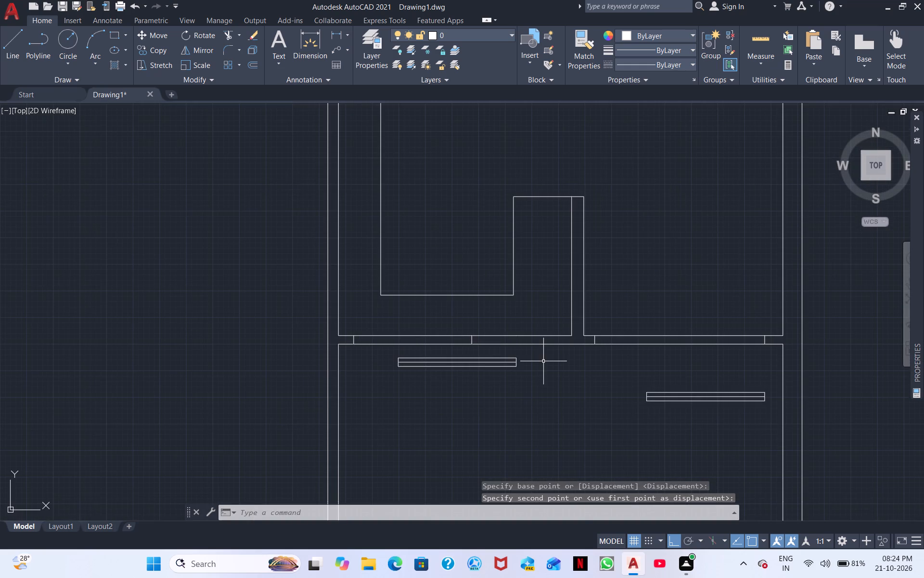
middle_click_drag(540, 364, 415, 341)
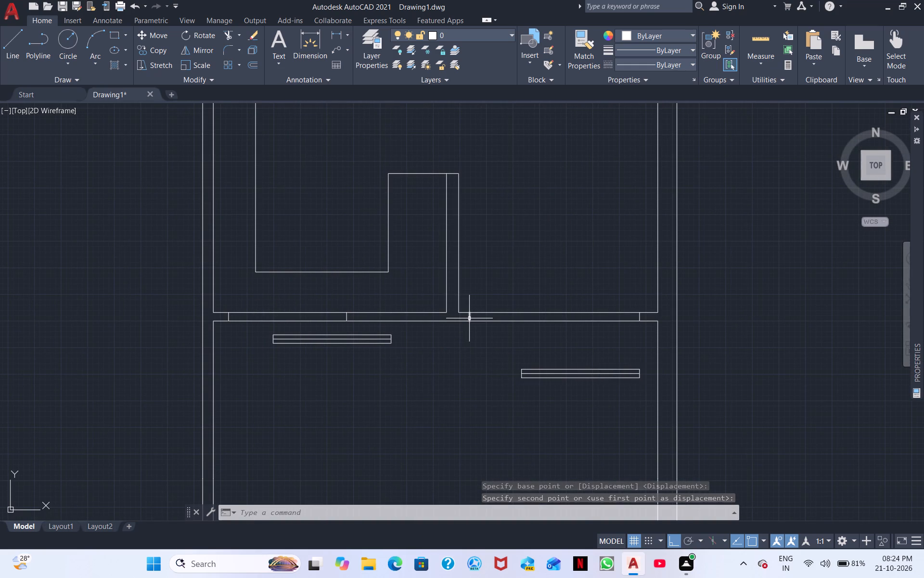
left_click(469, 318)
right_click(476, 339)
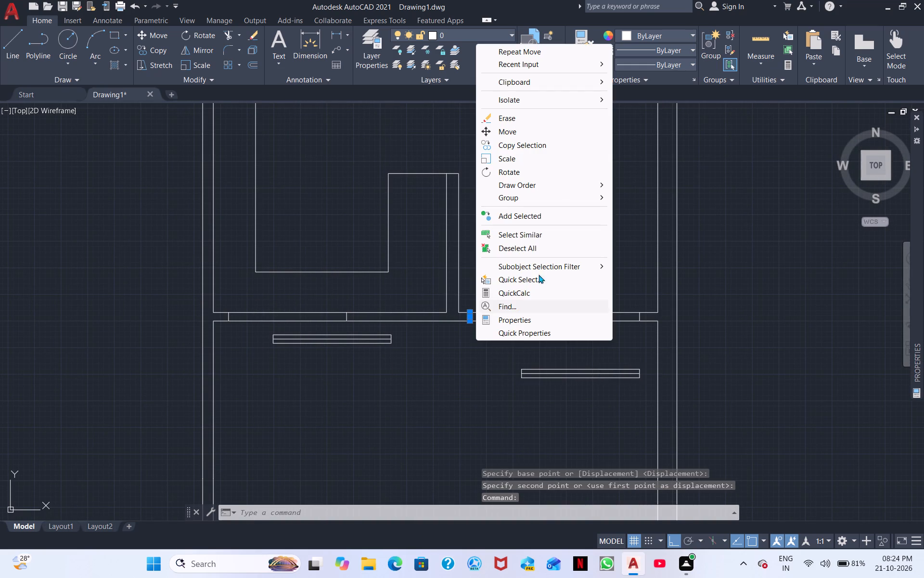
left_click(538, 118)
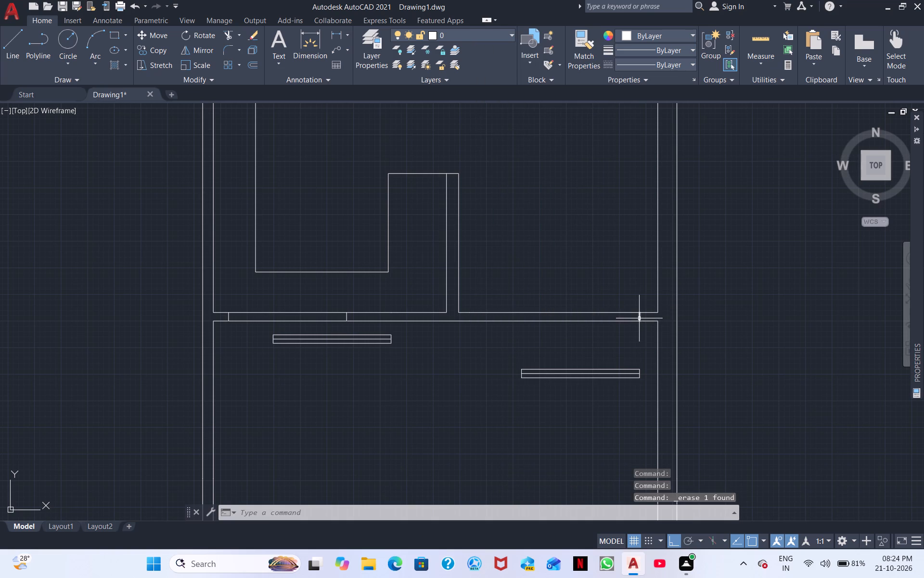
left_click(639, 318)
right_click(546, 326)
left_click(607, 100)
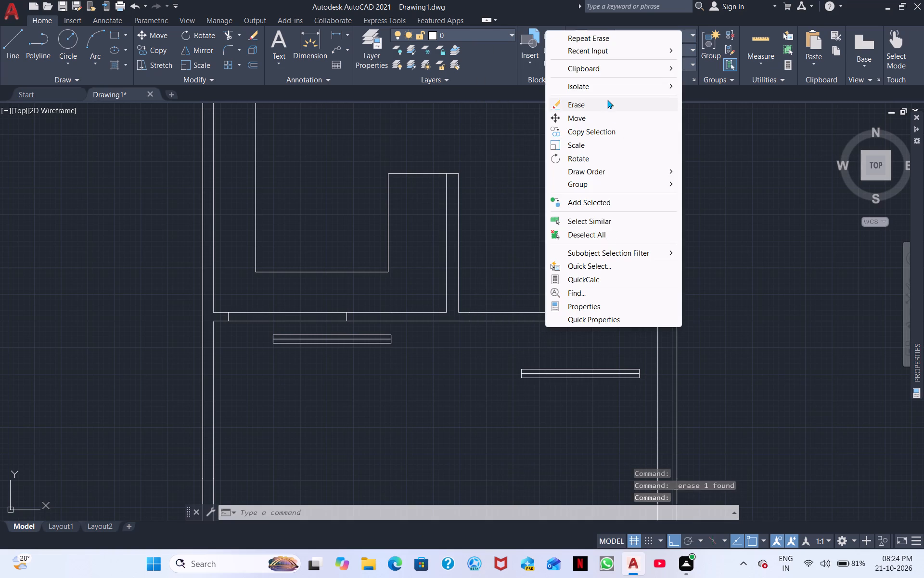
Copy the two west jamb lines straight east into the south wall beyond the partition, near the east corner.
left_click(228, 316)
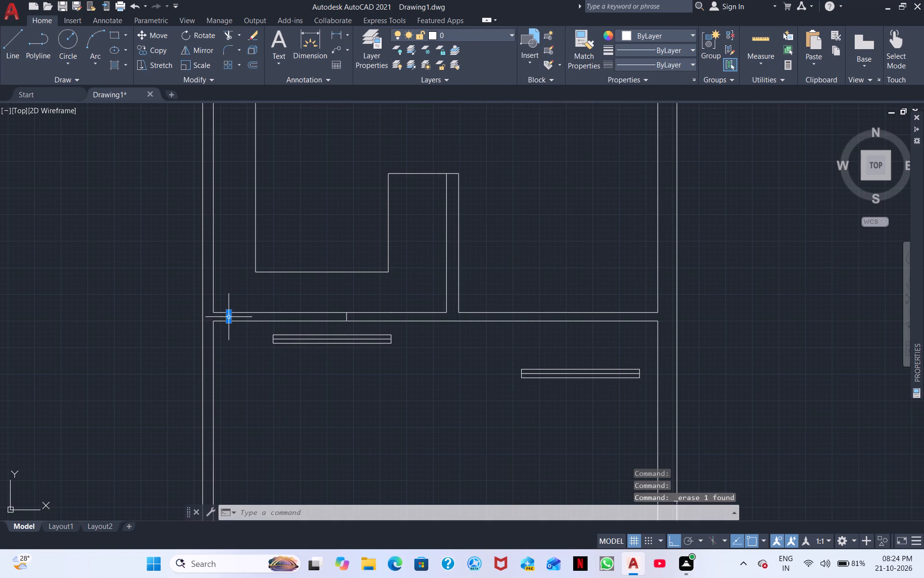
left_click(346, 317)
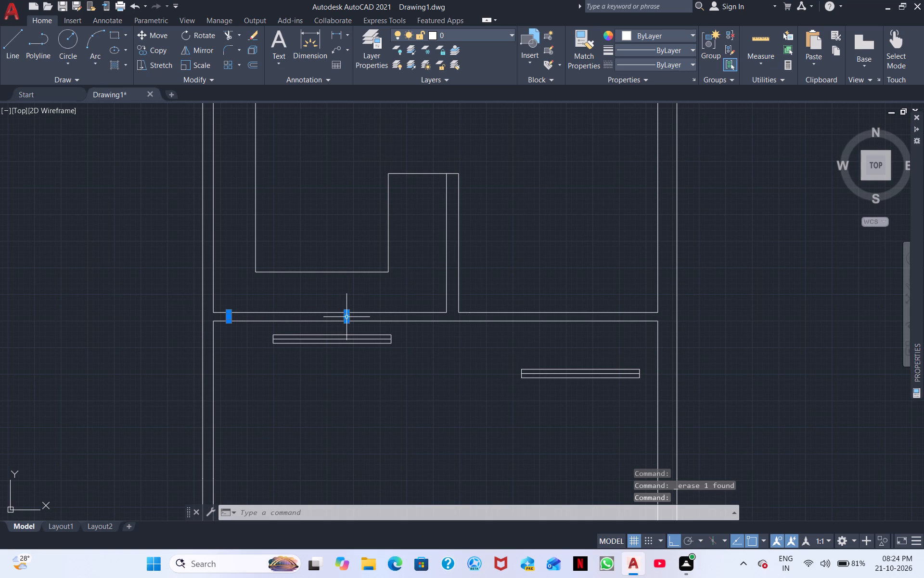
right_click(424, 335)
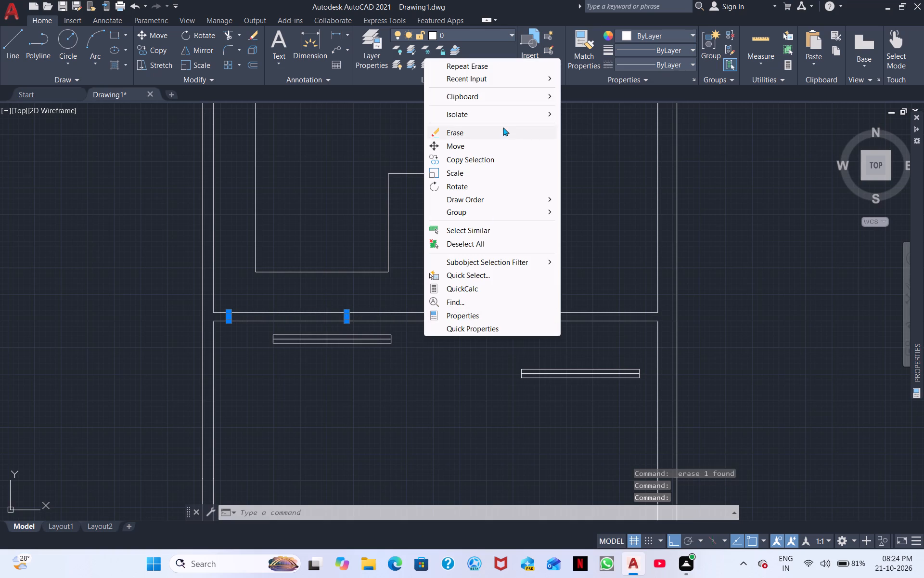
left_click(477, 157)
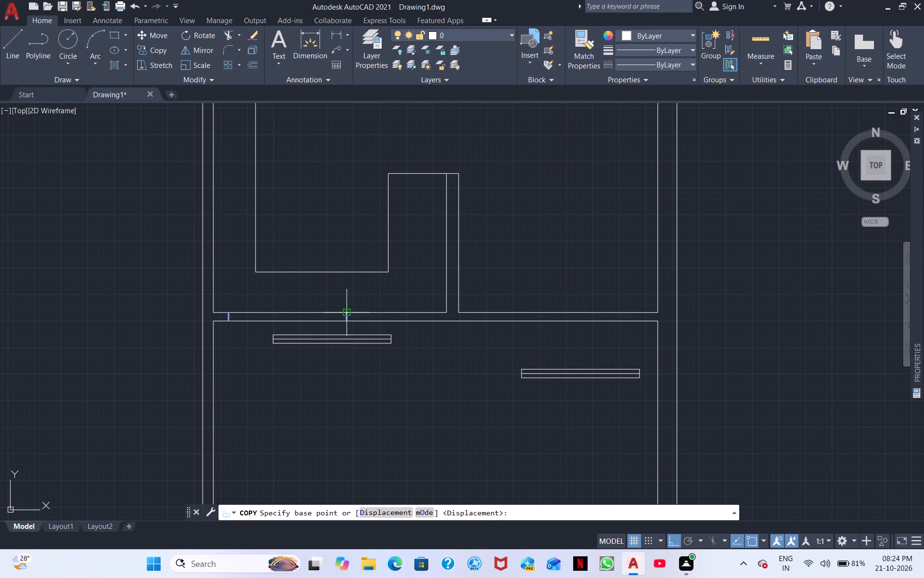
left_click(347, 314)
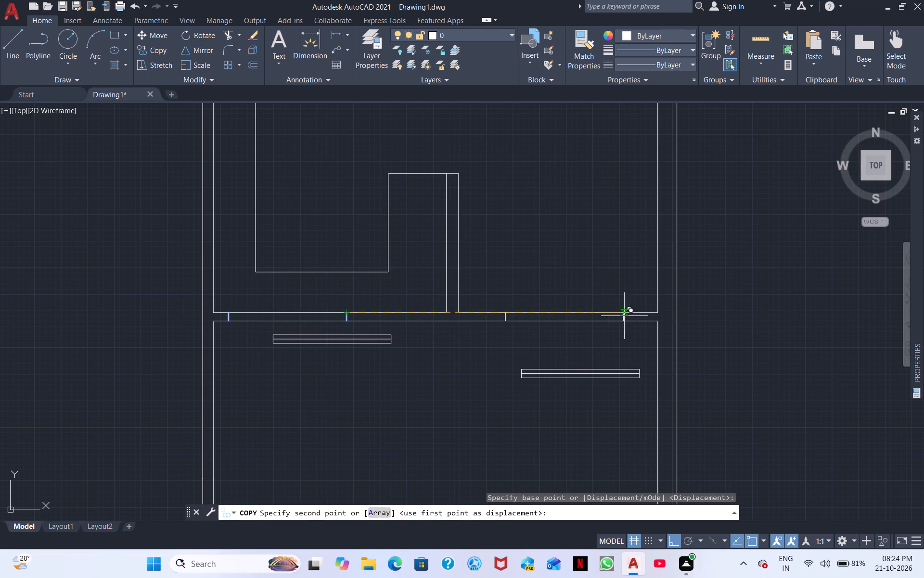
scroll(635, 315, "up", 3)
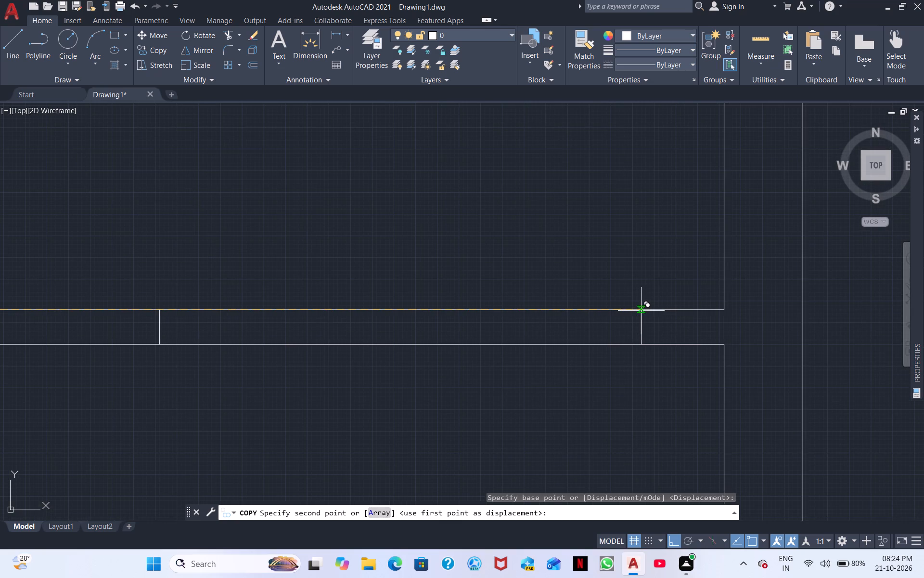
left_click(641, 311)
right_click(497, 346)
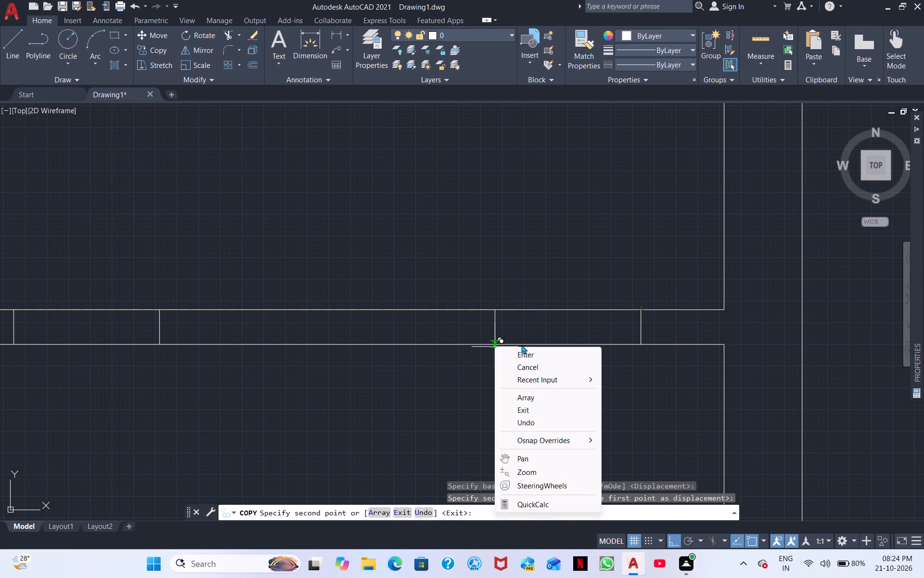
left_click(521, 365)
Trim both faces of the south wall between each pair of jamb lines to open the west and east window gaps.
scroll(443, 365, "down", 2)
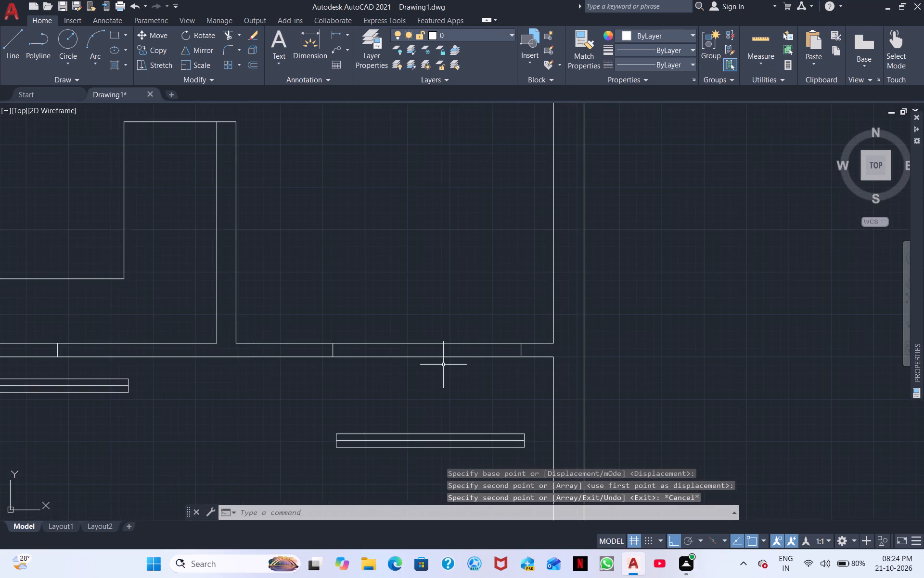
middle_click_drag(443, 365, 624, 259)
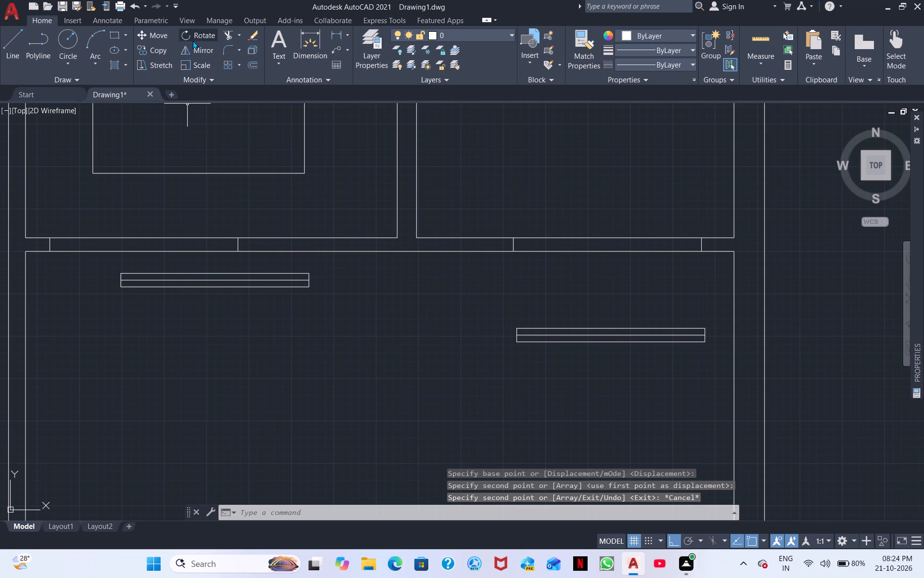
left_click(233, 38)
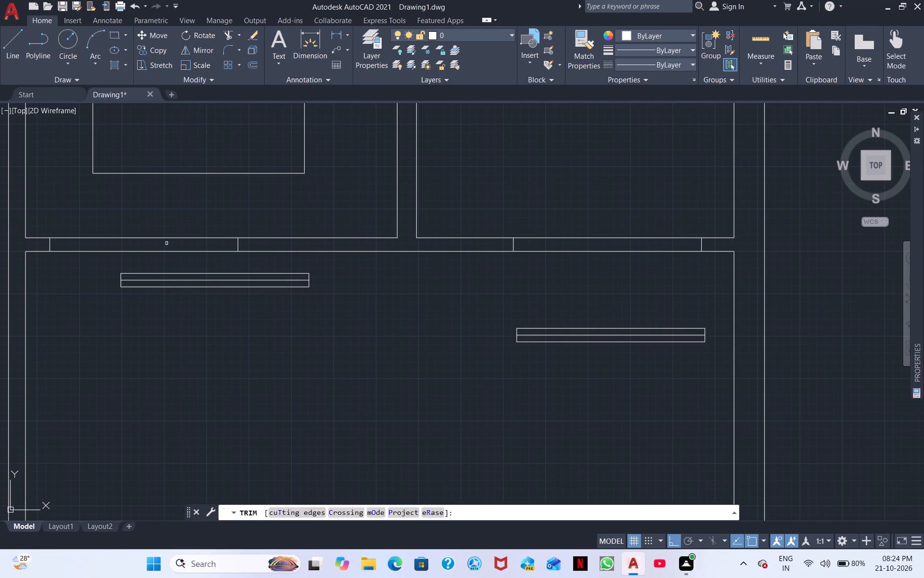
left_click(170, 237)
left_click(160, 251)
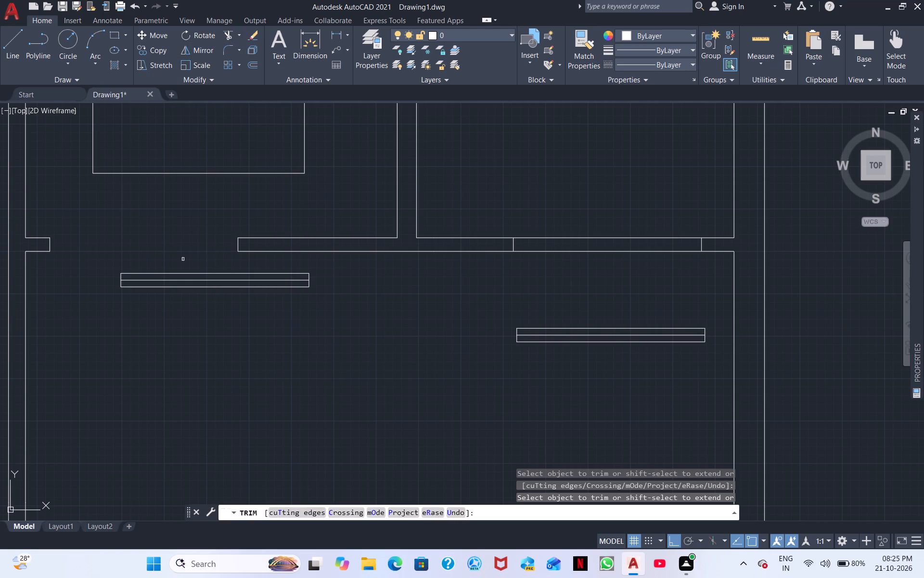
left_click(566, 237)
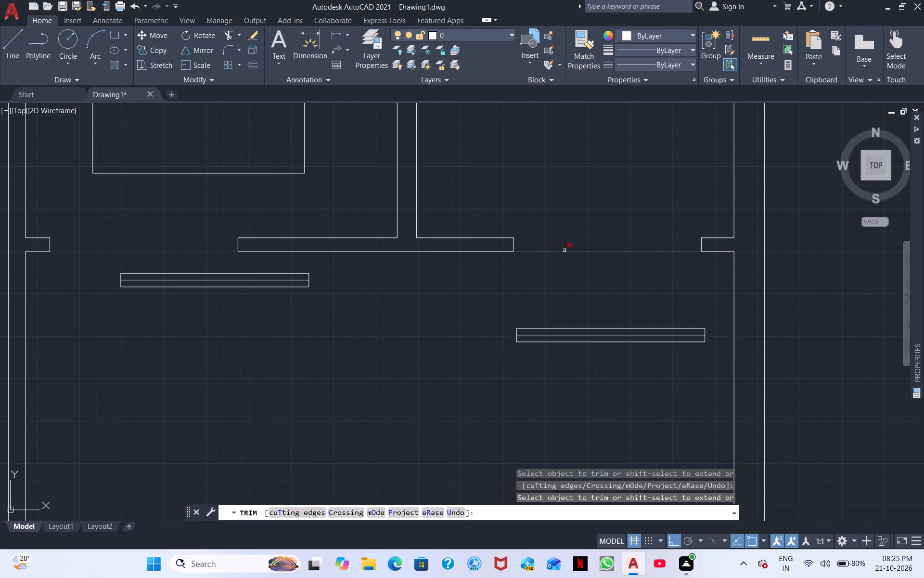
left_click(565, 250)
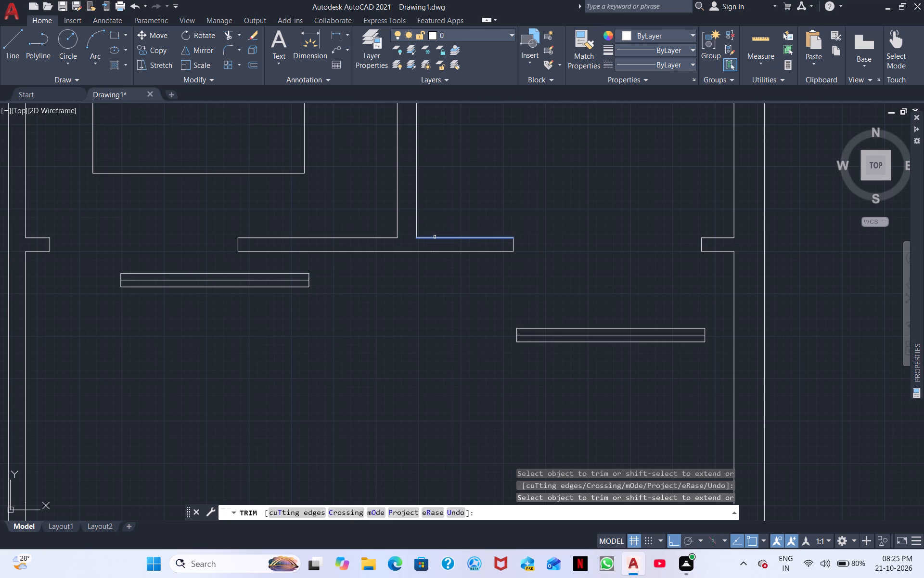
Extend the south wall's north face line west across the foot of the partition wall.
left_click(435, 237, "shift")
left_click(422, 238, "shift")
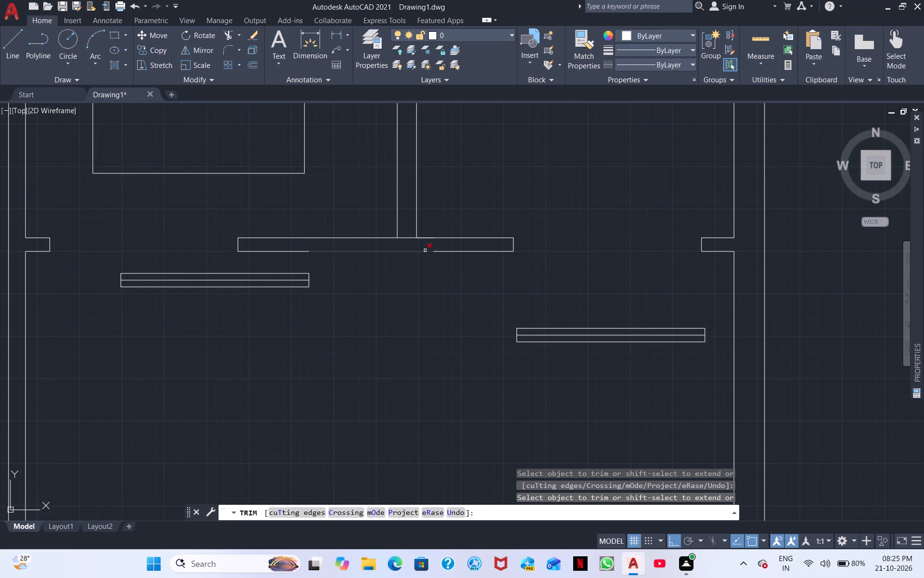
key("Escape")
Move the west window by its northwest corner into the west opening of the south wall.
left_click(332, 319)
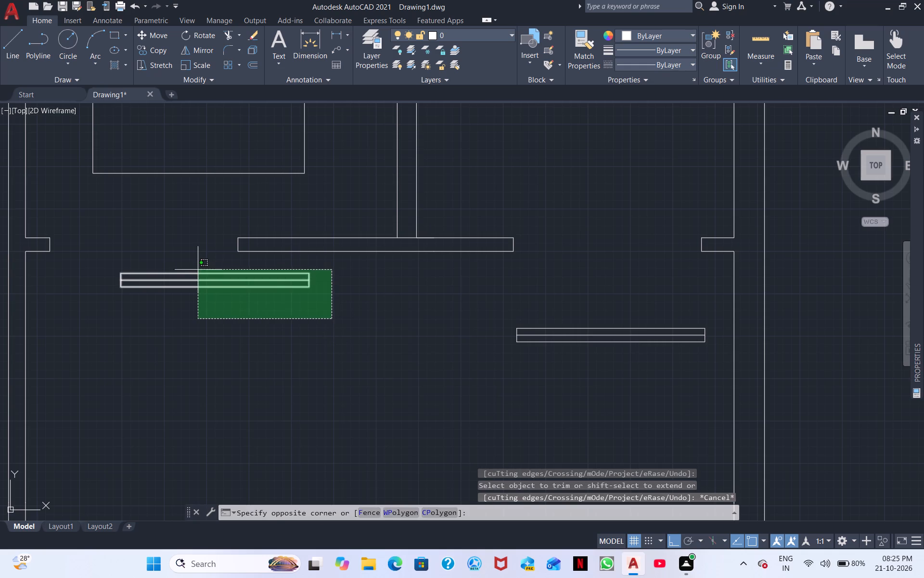
left_click(192, 267)
right_click(191, 268)
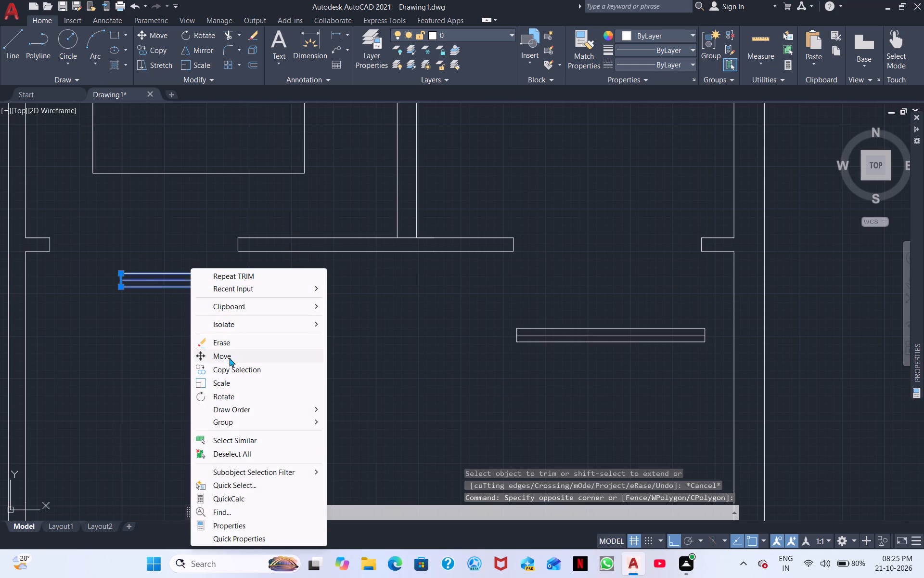
left_click(229, 357)
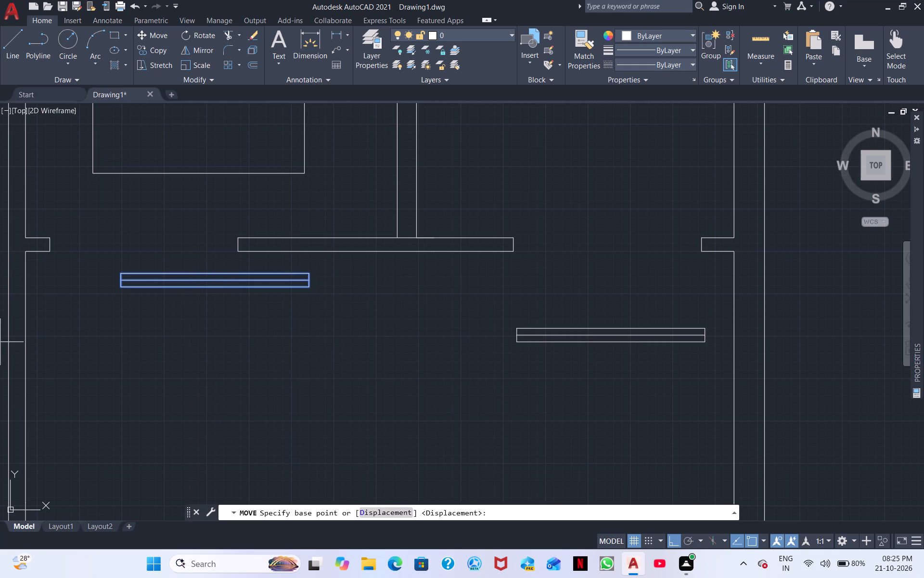
left_click(122, 275)
left_click(53, 236)
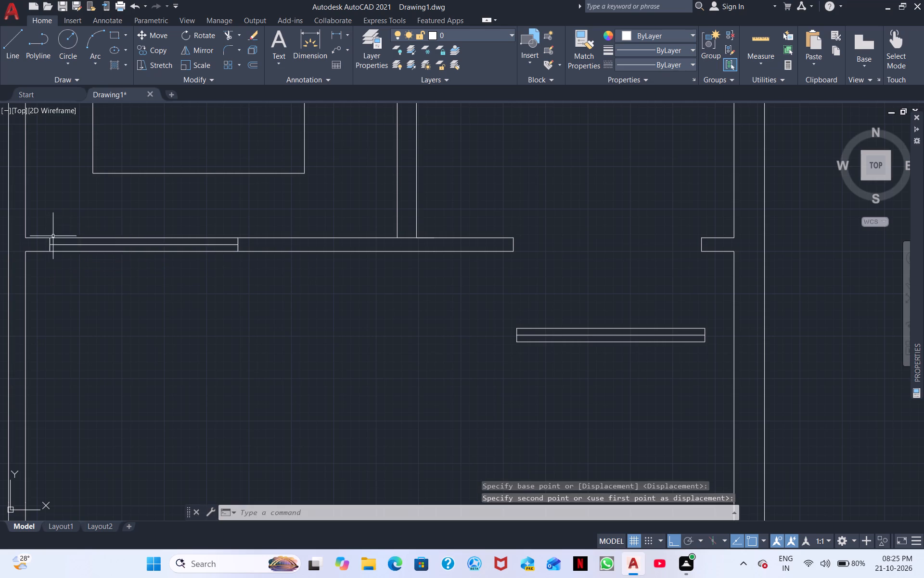
Move the east window by its northeast corner into the south wall opening near the east corner.
left_click_drag(586, 372, 582, 366)
left_click(514, 320)
right_click(510, 320)
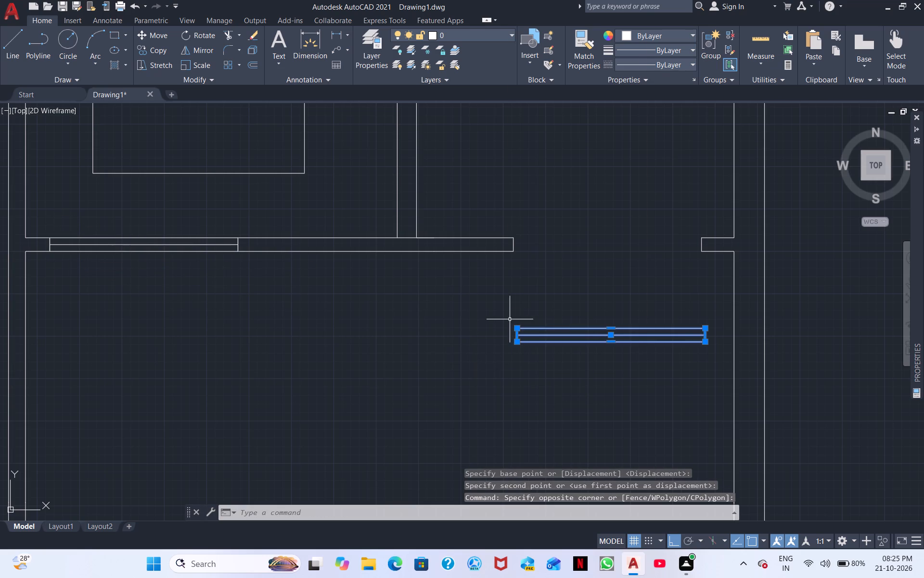
left_click(548, 131)
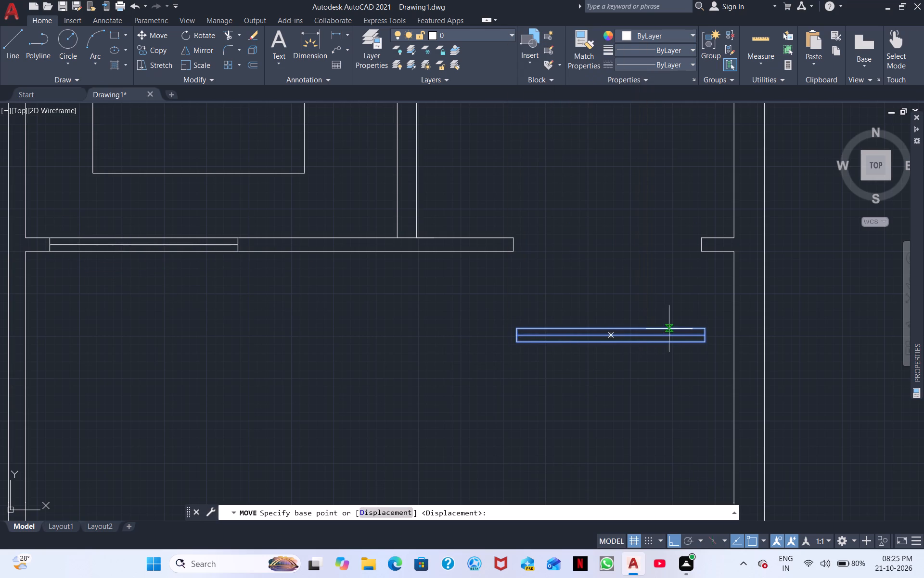
left_click_drag(705, 328, 707, 334)
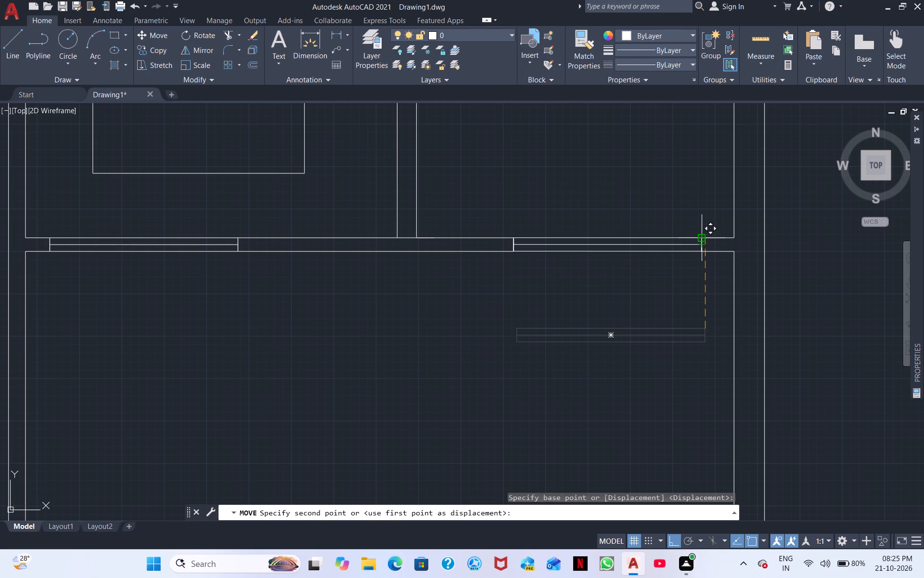
scroll(699, 240, "up", 4)
left_click(713, 229)
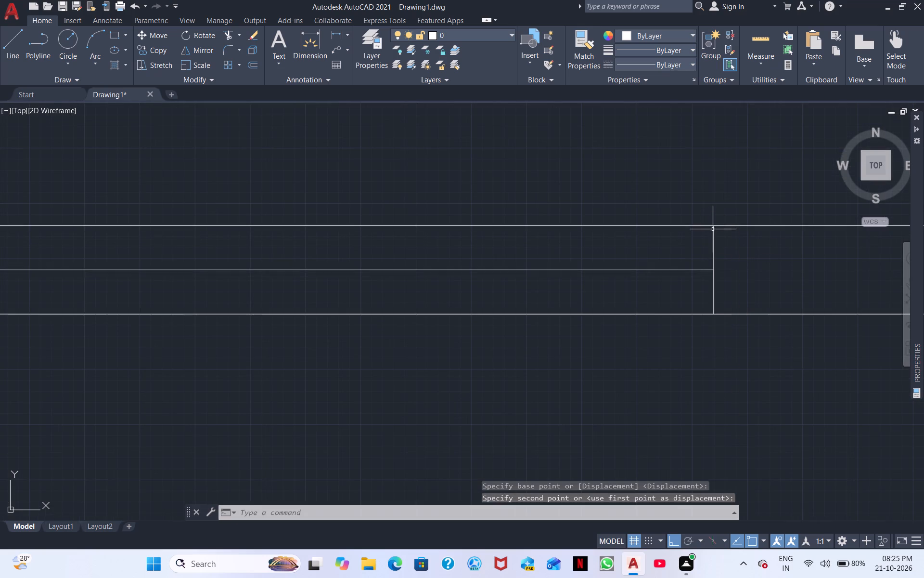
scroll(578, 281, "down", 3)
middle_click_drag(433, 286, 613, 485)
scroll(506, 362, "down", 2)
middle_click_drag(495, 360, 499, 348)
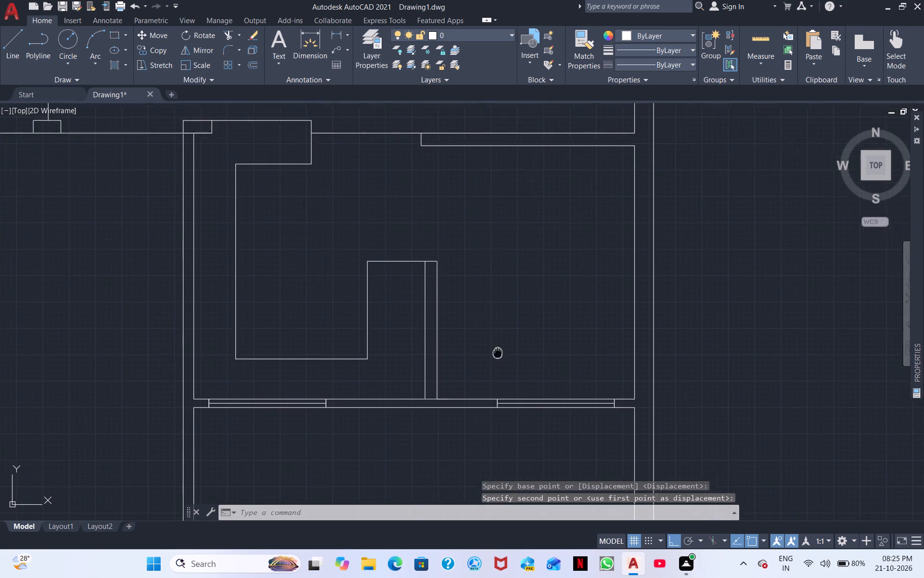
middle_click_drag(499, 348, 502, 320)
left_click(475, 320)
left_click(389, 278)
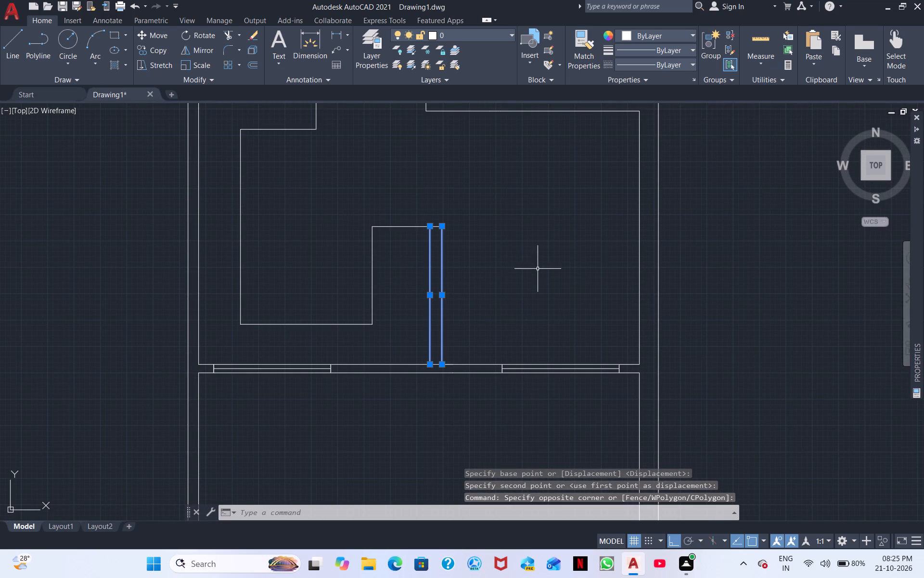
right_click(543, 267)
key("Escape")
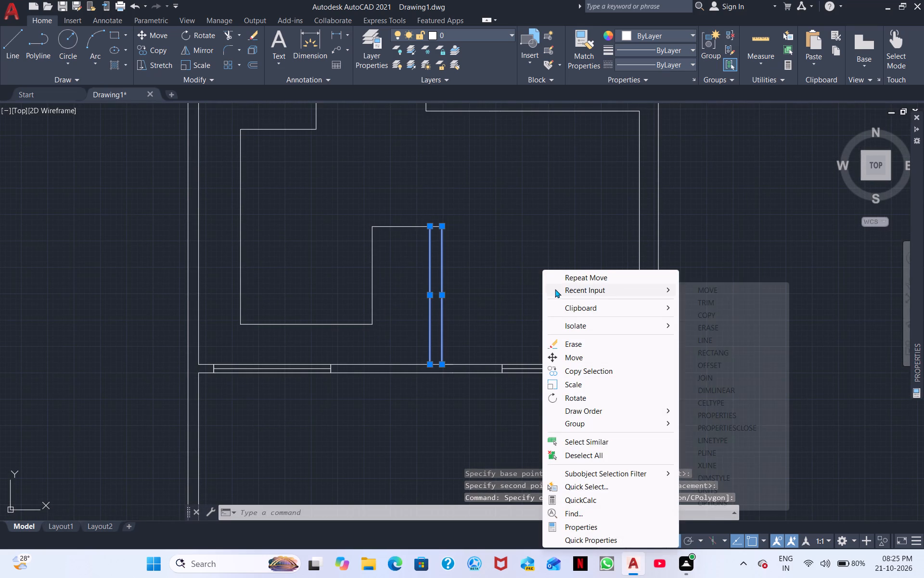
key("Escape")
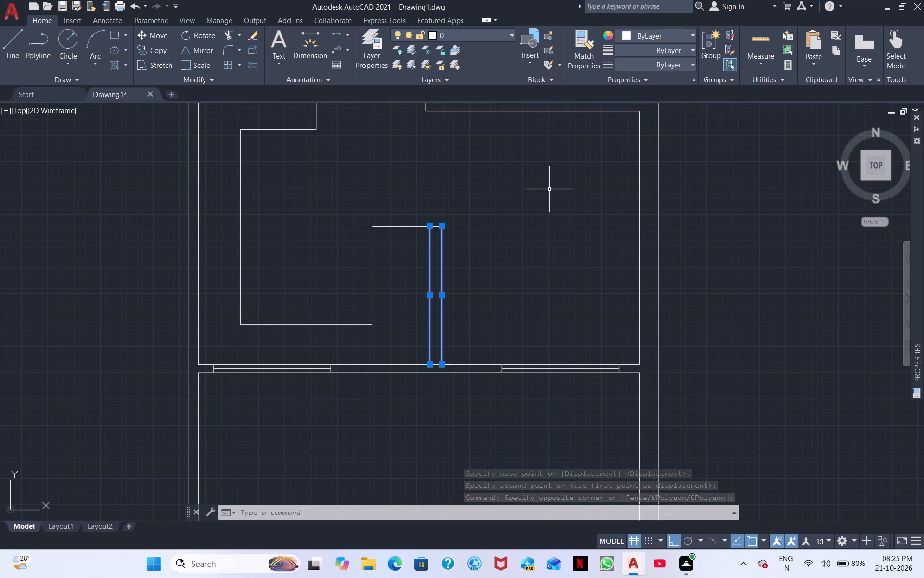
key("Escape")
Offset the south face line of the north wall east of the partition 4'6" south into the room.
scroll(538, 227, "down", 1)
middle_click_drag(538, 242, 538, 276)
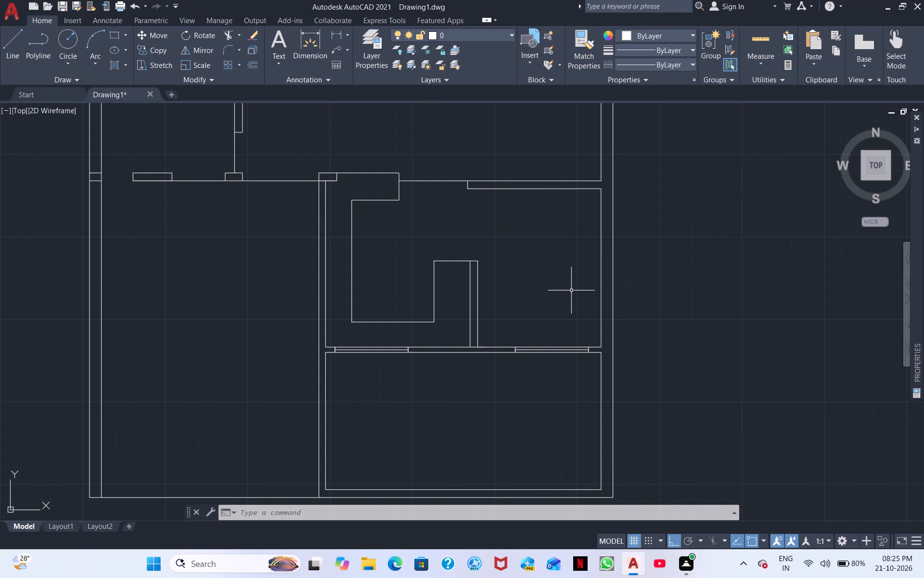
type("o")
key("space")
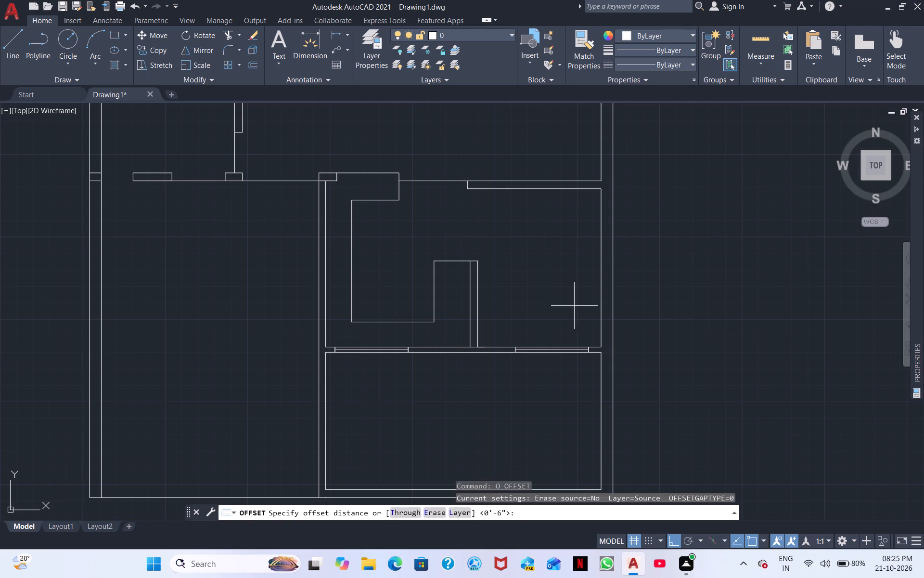
key("4")
key("apostrophe")
key("5")
key("BackSpace")
key("6")
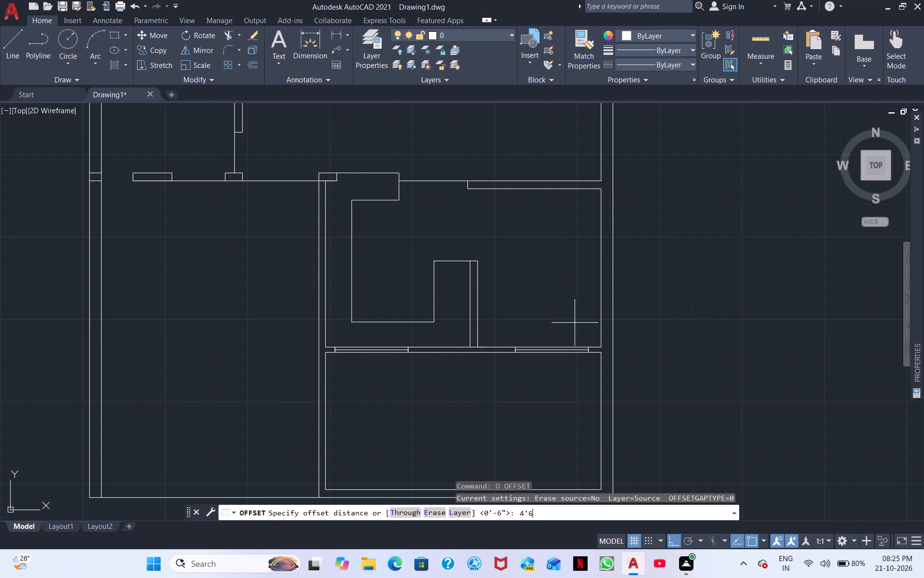
key("shift+quotedbl")
key("shift+Return")
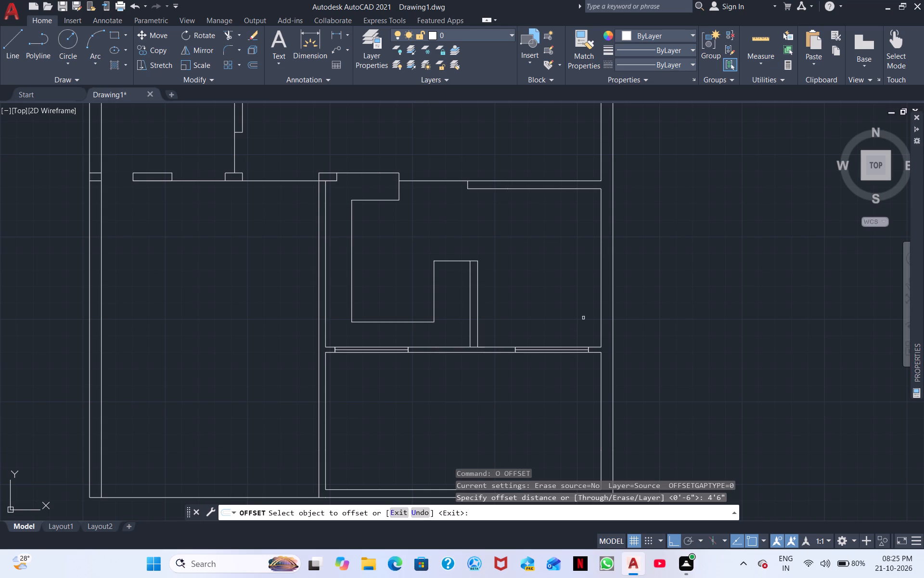
left_click(546, 190)
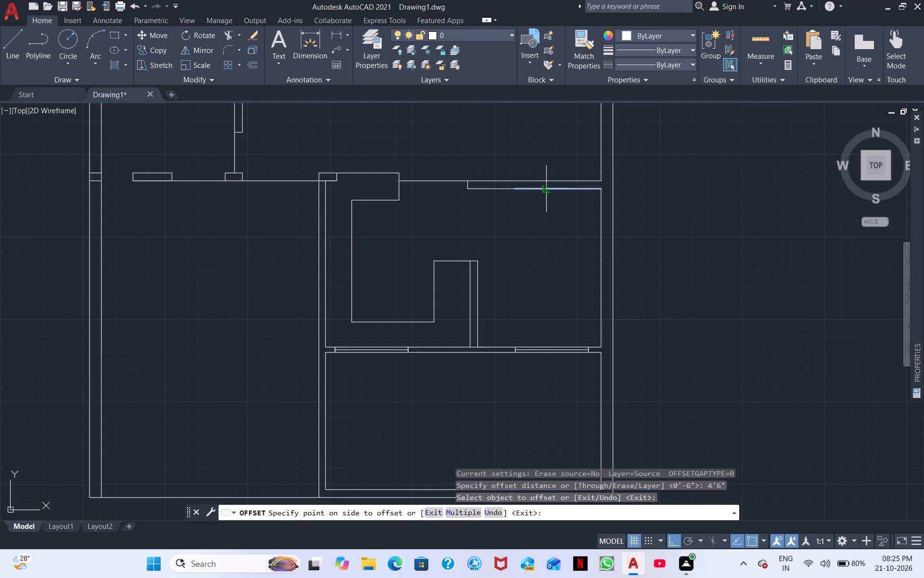
left_click(539, 224)
key("space")
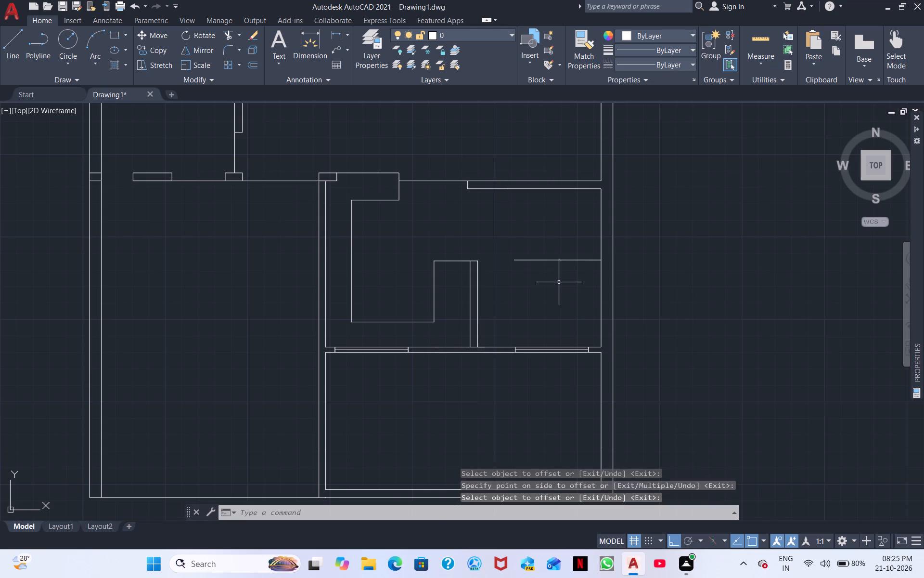
Offset the new horizontal line another 6" south to form a second wall face.
key("space")
key("space")
key("space")
key("space")
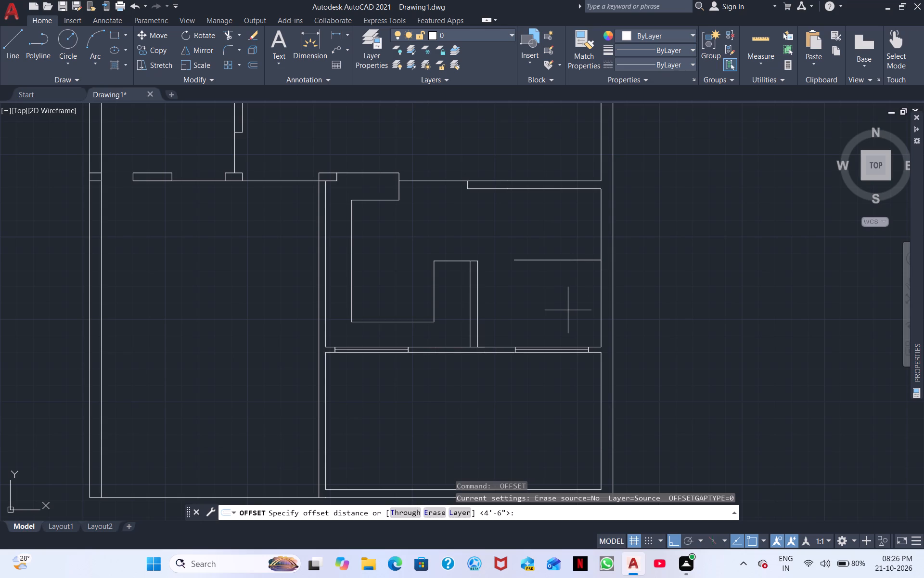
key("6")
key("shift+quotedbl")
key("Return")
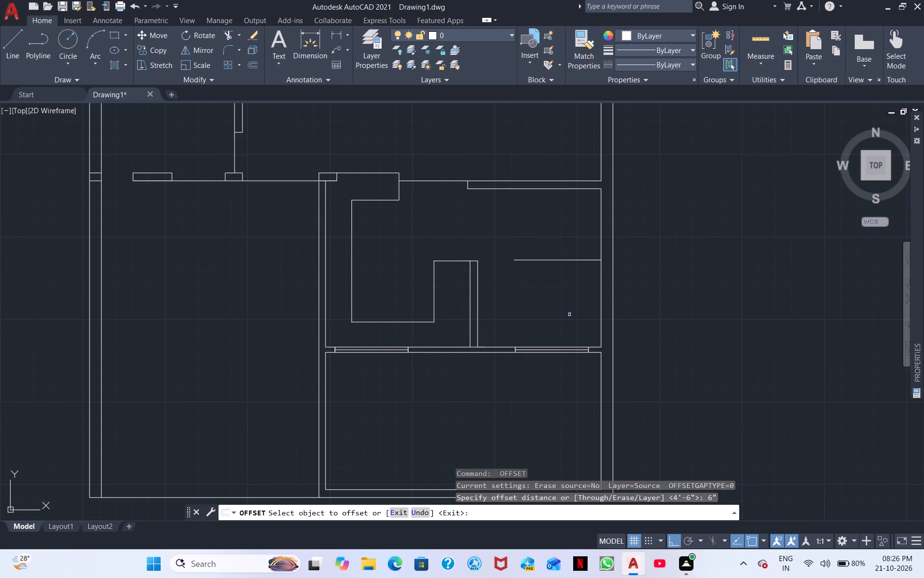
left_click(584, 260)
left_click(584, 275)
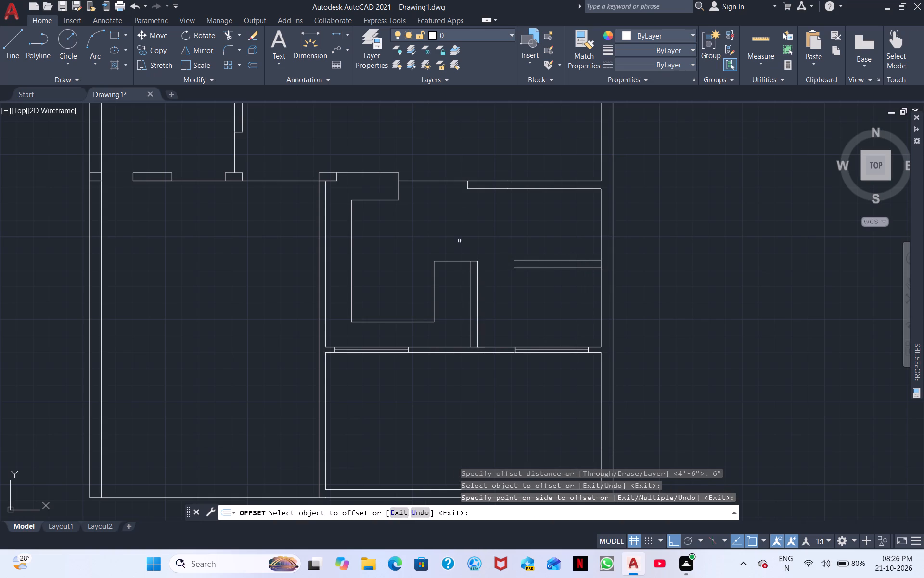
Draw a line south from the midpoint of the north wall's inner face segment, level with the west outline's bottom edge, and about 3'-0" west.
left_click(11, 40)
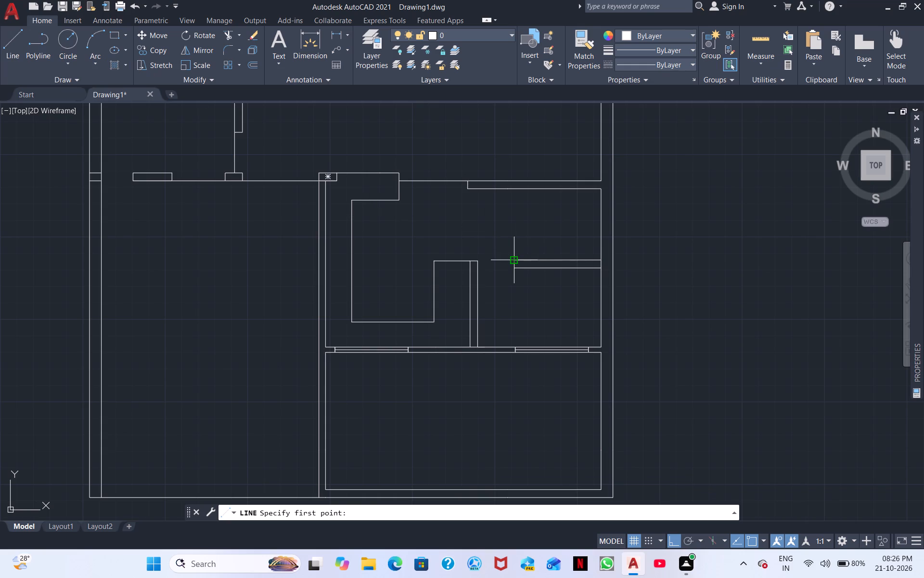
left_click(564, 188)
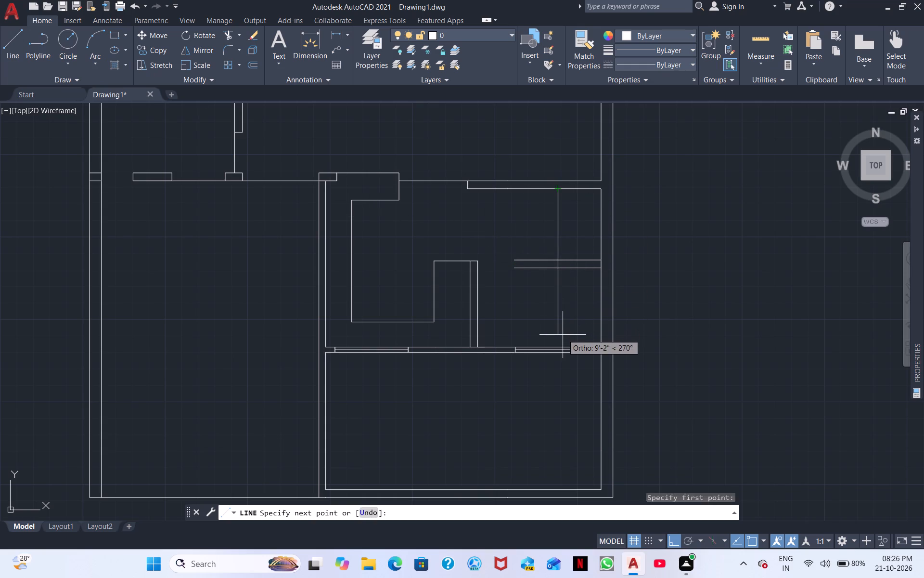
scroll(565, 323, "up", 3)
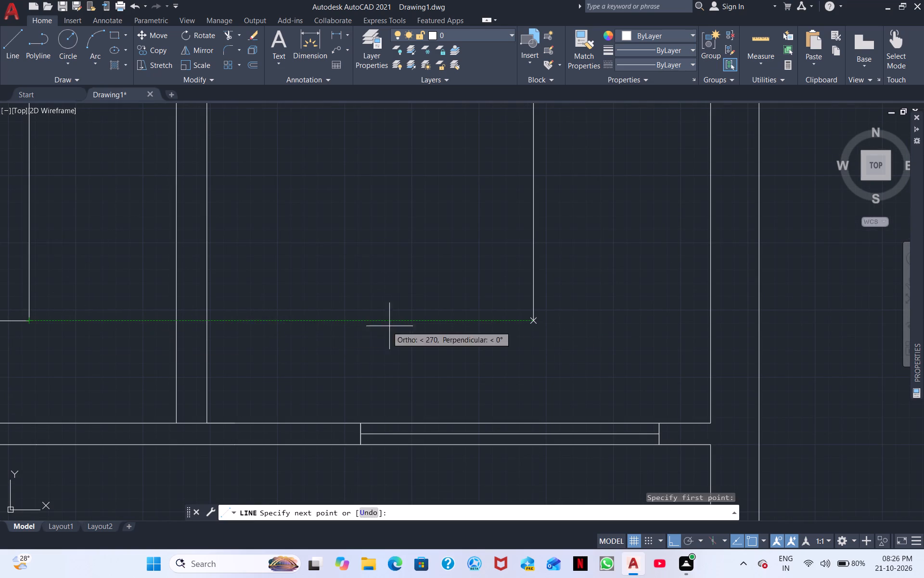
left_click(533, 321)
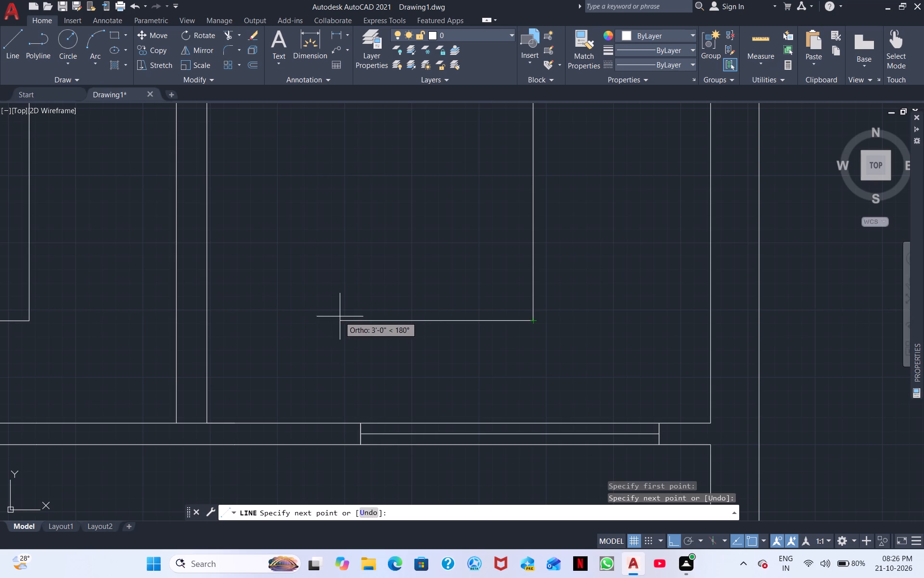
left_click(340, 320)
key("Escape")
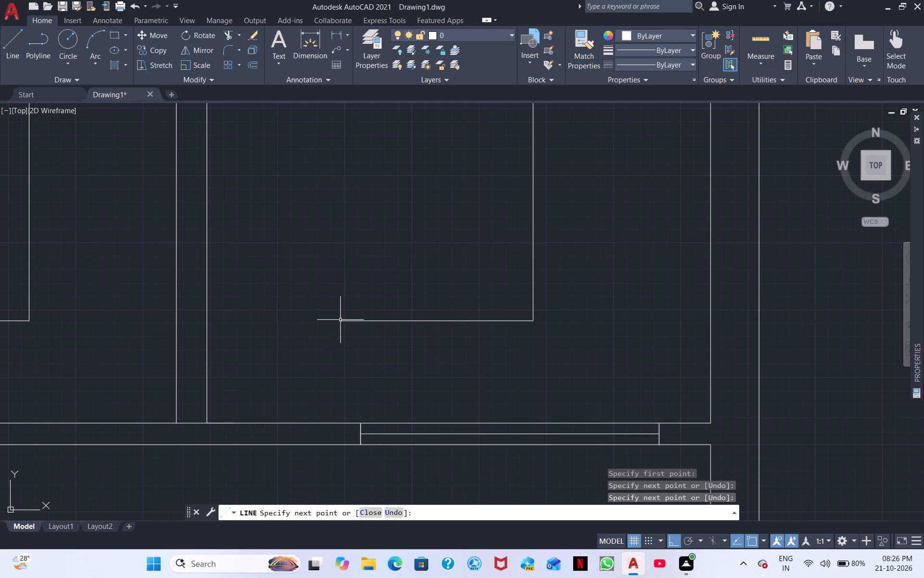
Move the partition wall's two faces and end cap east along the south wall so its east face meets the 3'-0" line's west end.
scroll(326, 327, "down", 1)
left_click(265, 335)
left_click(223, 297)
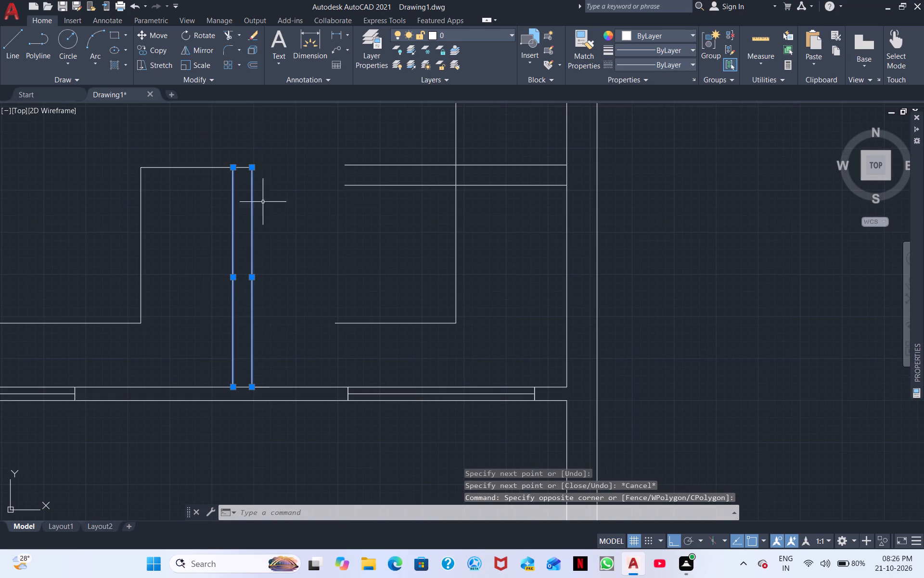
left_click(242, 168)
scroll(279, 245, "down", 2)
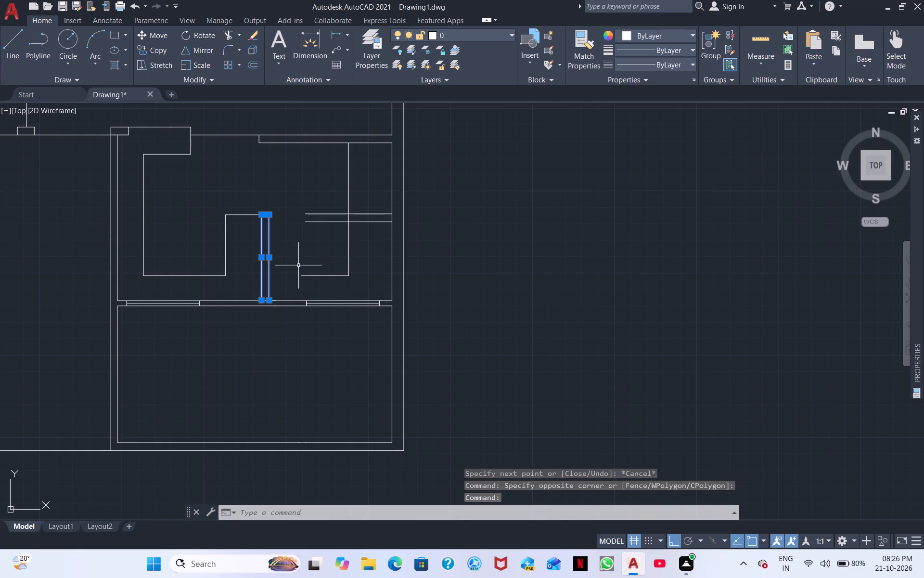
middle_click_drag(297, 265, 368, 248)
right_click(388, 225)
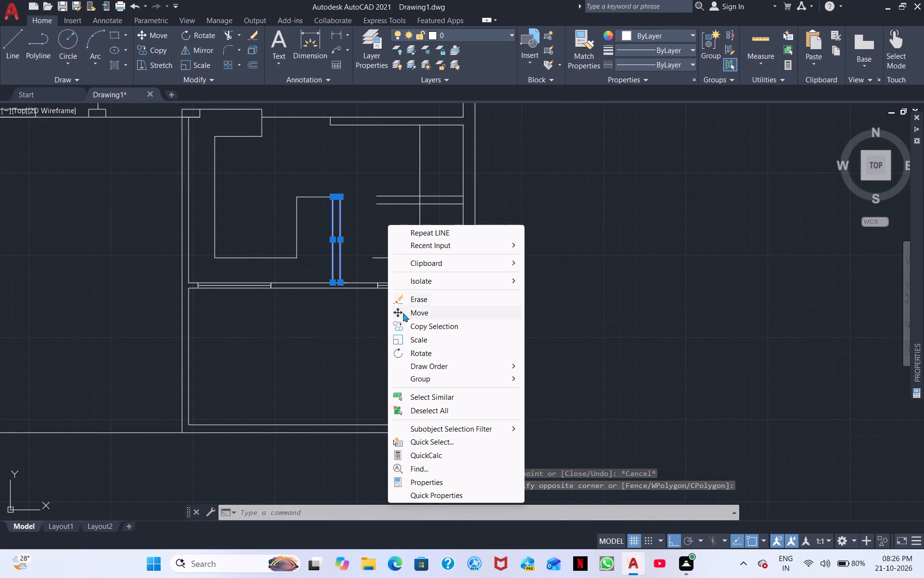
left_click(414, 311)
scroll(352, 280, "up", 4)
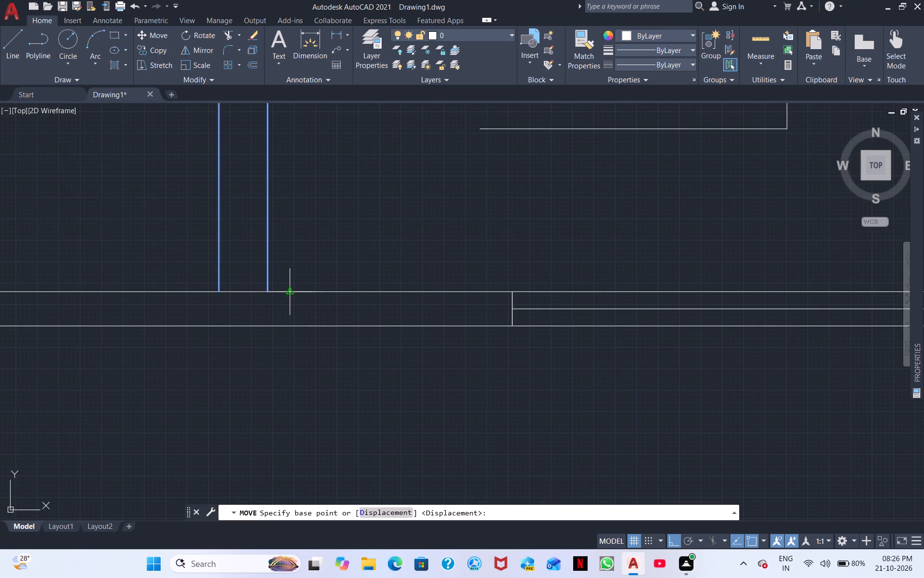
left_click(269, 291)
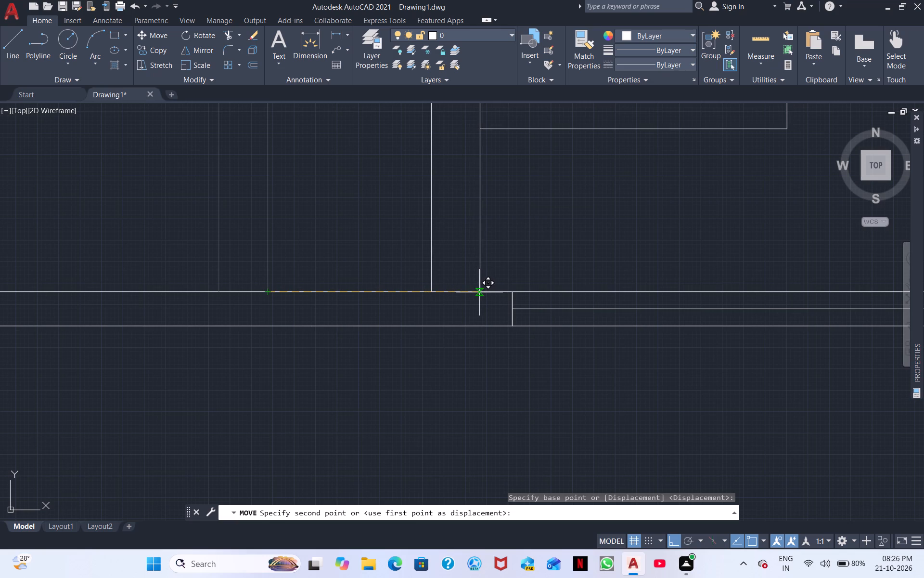
left_click(478, 293)
scroll(482, 286, "down", 2)
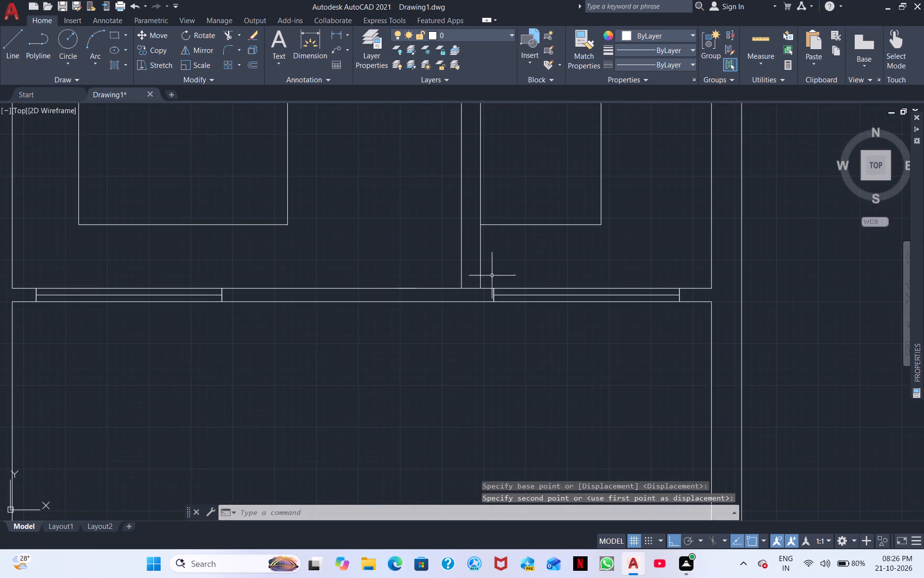
middle_click_drag(498, 275, 604, 290)
middle_click_drag(607, 282, 585, 347)
middle_click_drag(600, 292, 591, 327)
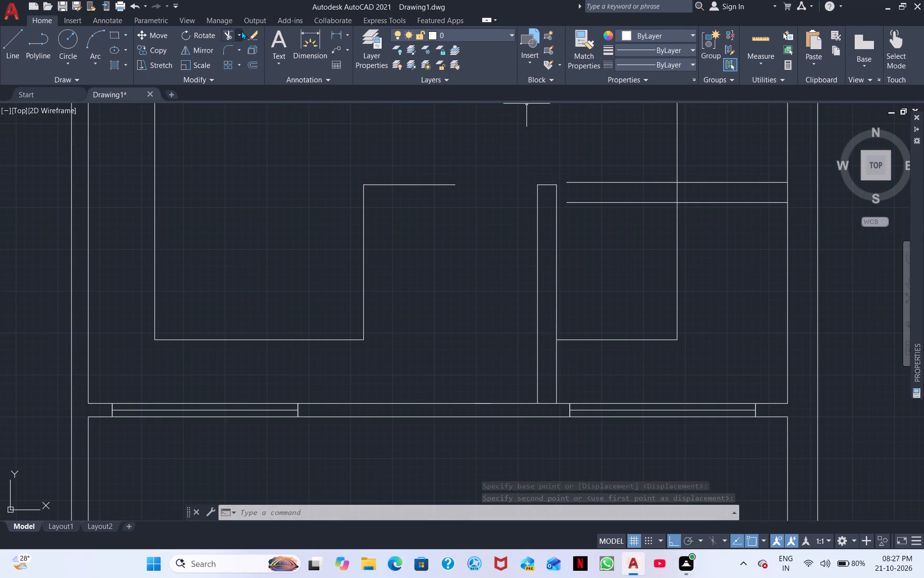
Trim the new wall's two horizontal faces back to the vertical line east of the partition.
left_click(232, 37)
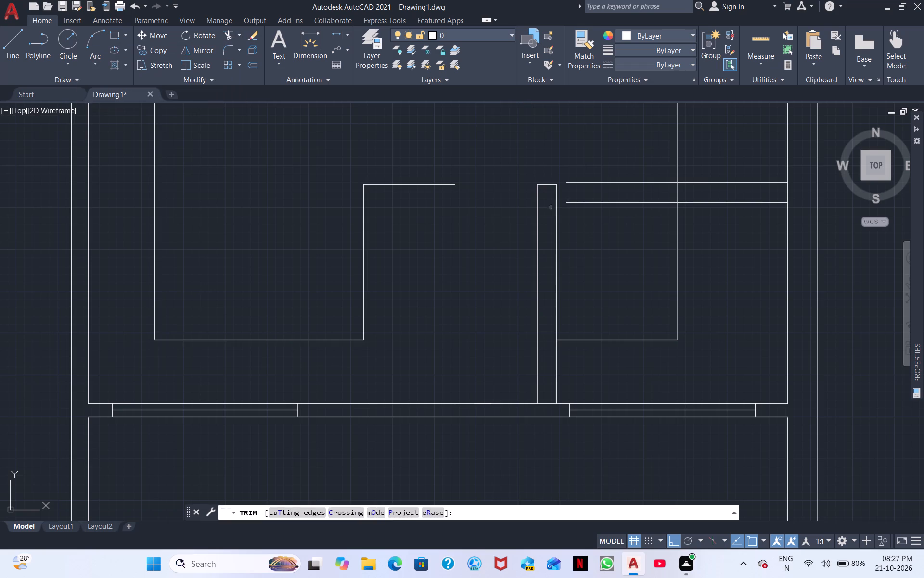
left_click_drag(614, 164, 614, 224)
Trim away every segment of the old stepped outline west of the partition, including the stub below the north wall.
middle_click_drag(611, 231, 647, 166)
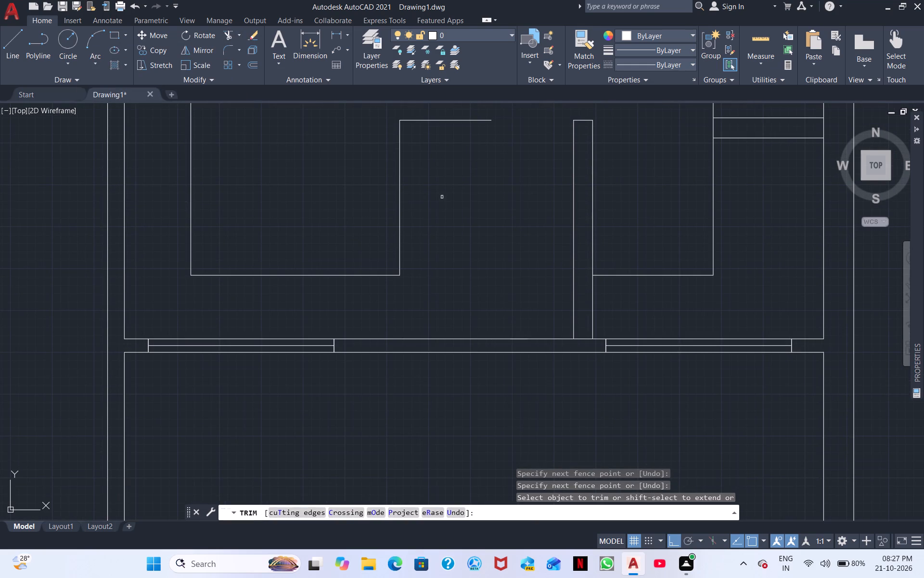
left_click_drag(430, 213, 426, 239)
left_click_drag(438, 114, 422, 175)
middle_click_drag(352, 212, 435, 390)
left_click_drag(231, 273, 382, 321)
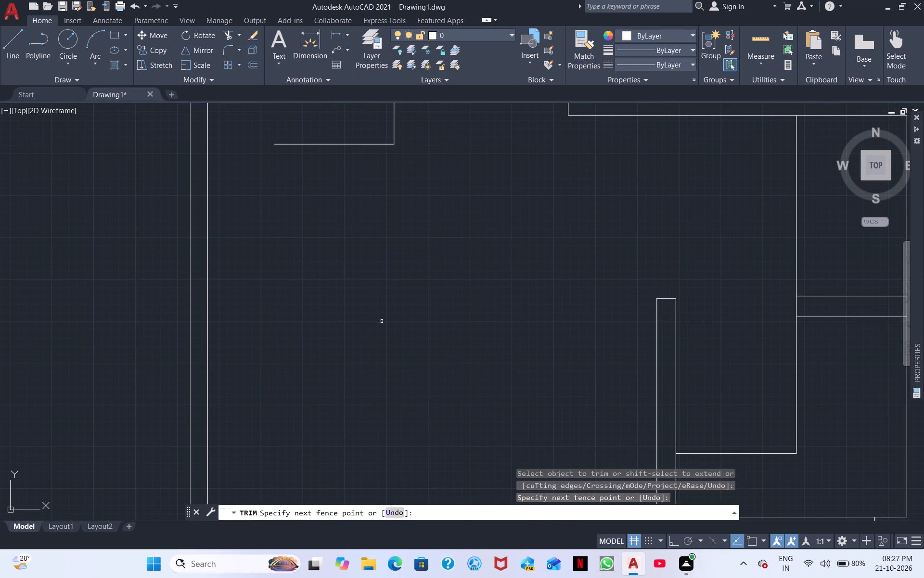
left_click_drag(323, 125, 306, 199)
middle_click_drag(380, 200, 452, 392)
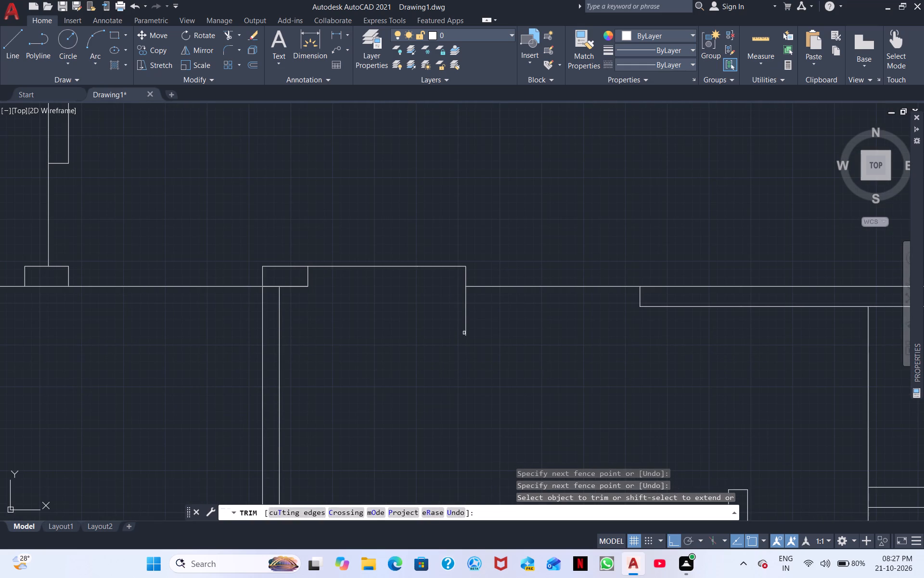
left_click_drag(460, 325, 496, 323)
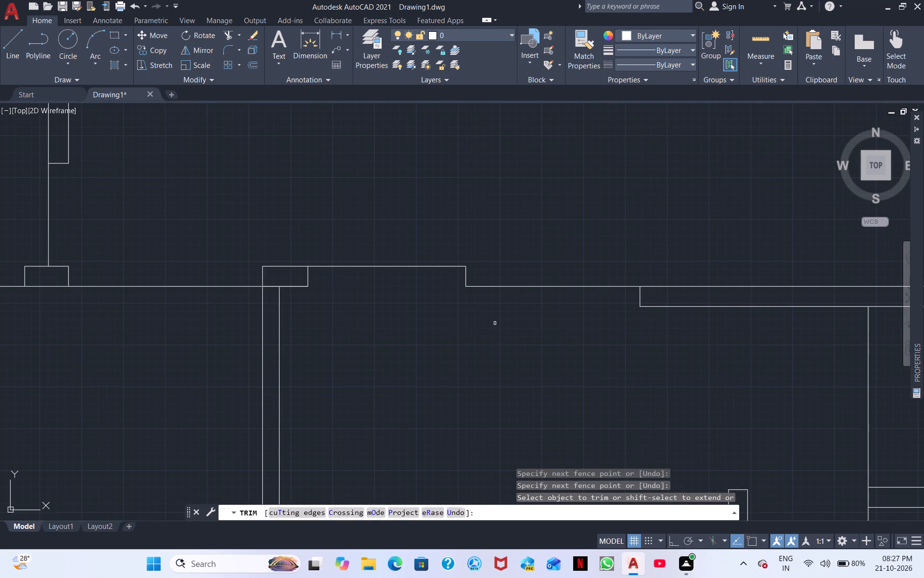
right_click(443, 355)
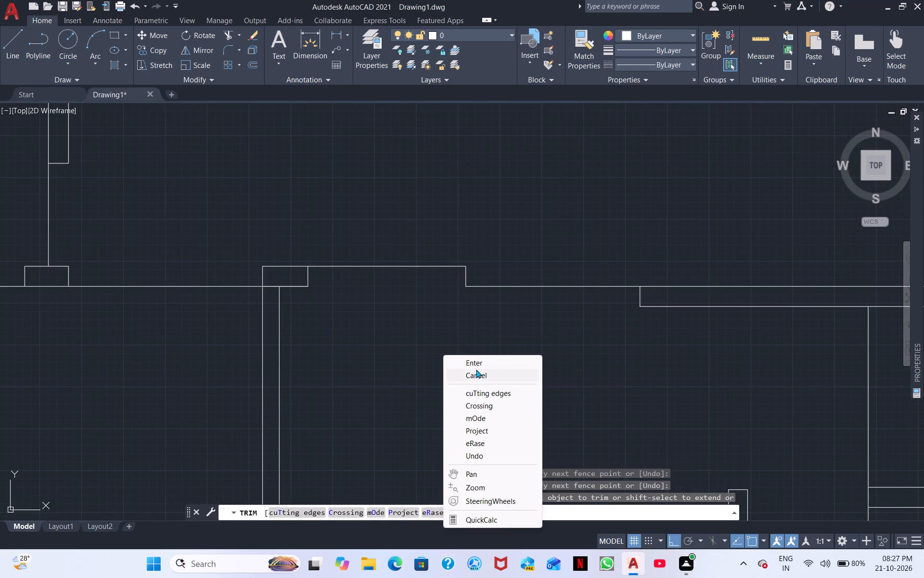
left_click(478, 367)
Draw a stepped outline from the north wall's jog south, about 2'-0" west, south, east, north level with the partition's top, and east to its northwest corner.
right_click(516, 373)
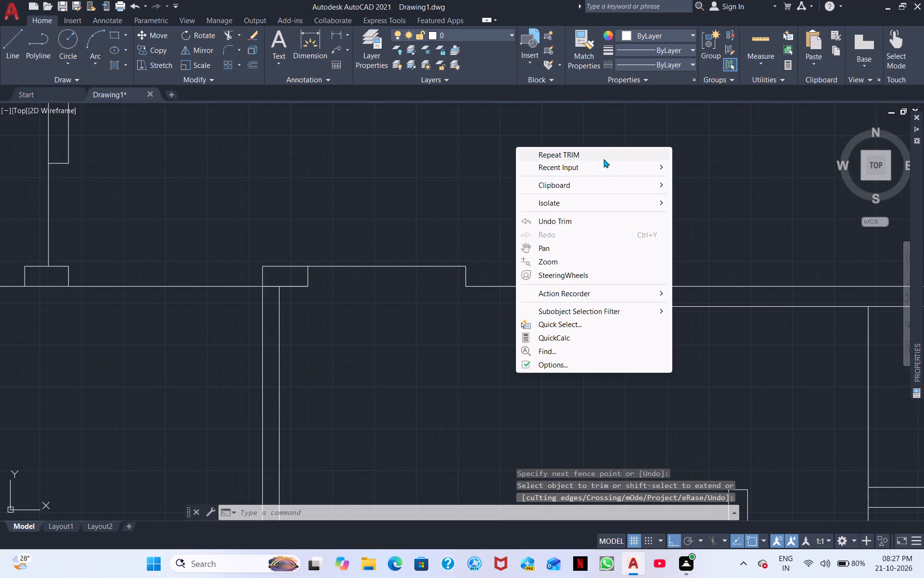
left_click(599, 163)
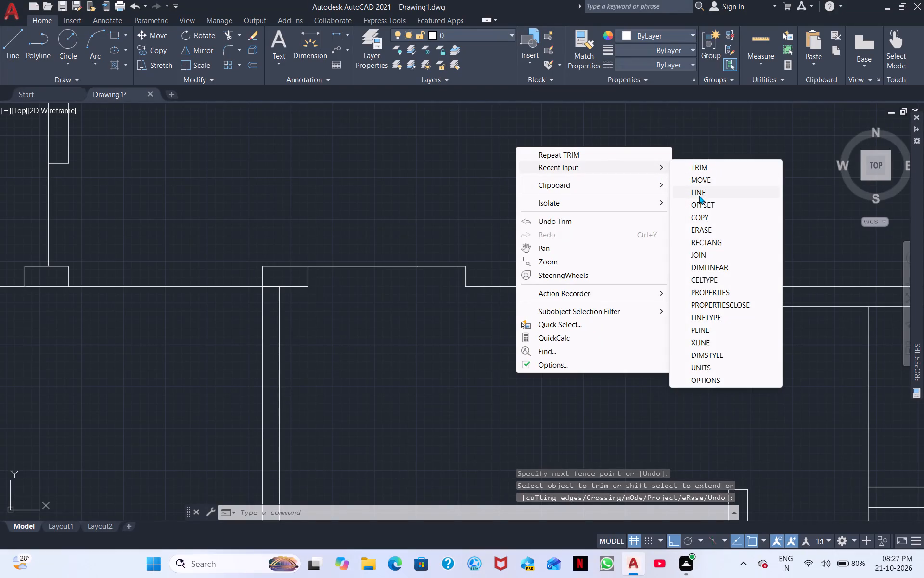
left_click(702, 191)
middle_click_drag(488, 352, 512, 239)
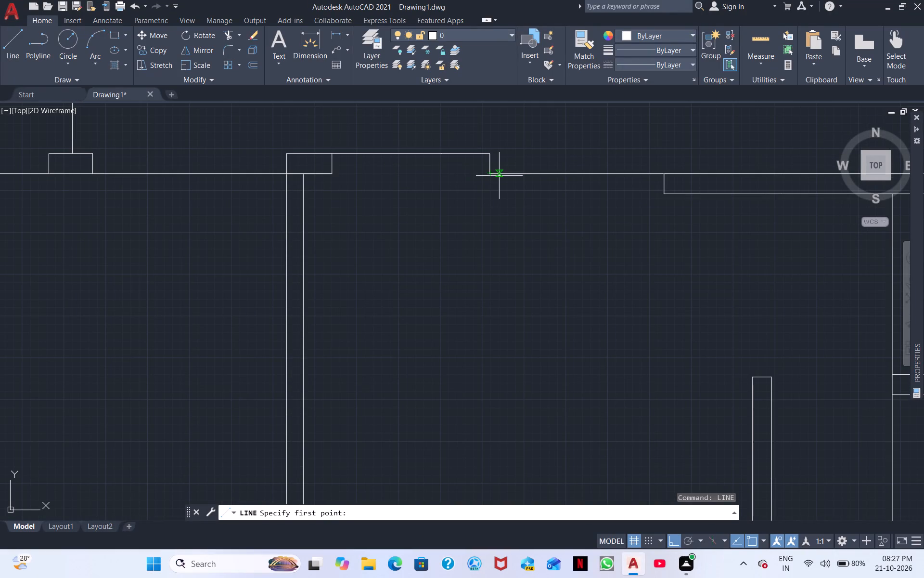
left_click(488, 177)
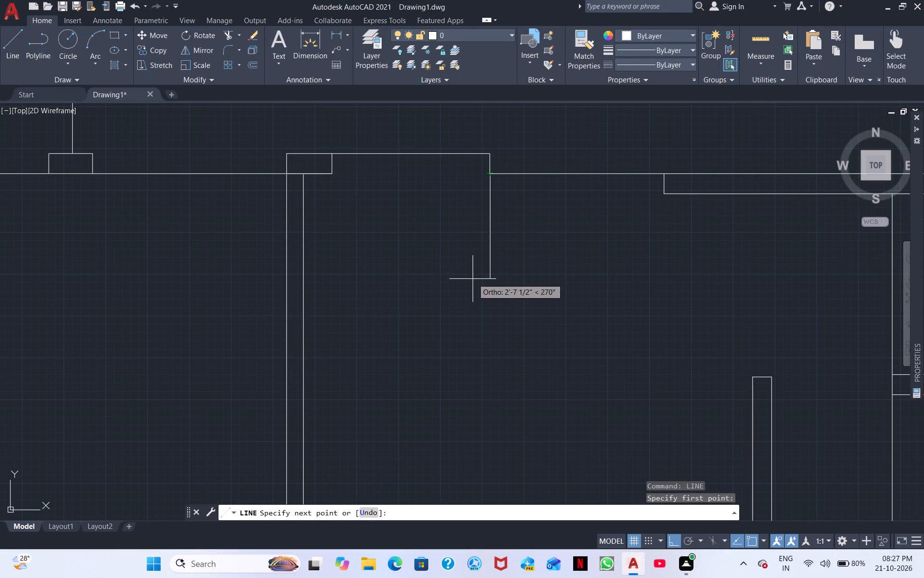
left_click(484, 265)
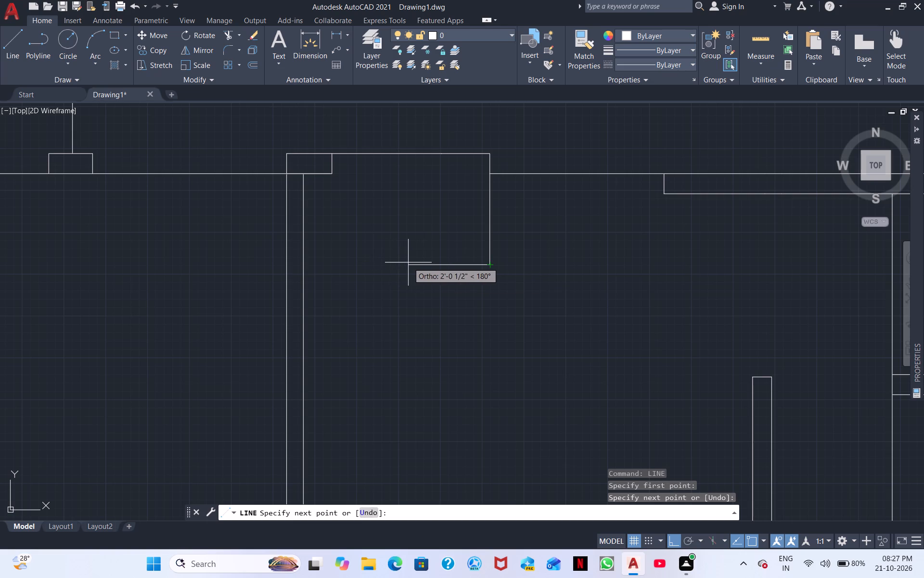
left_click(408, 263)
middle_click_drag(379, 394, 401, 240)
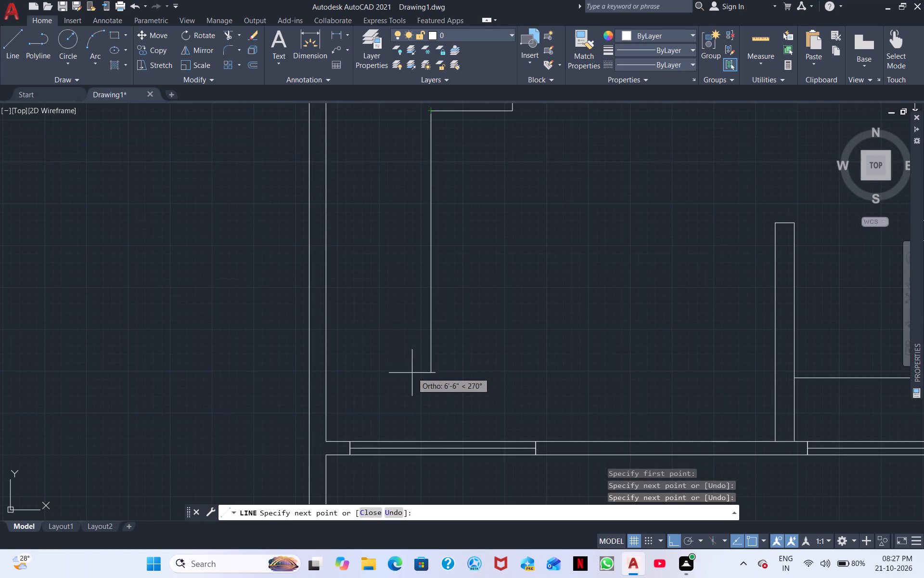
left_click(414, 380)
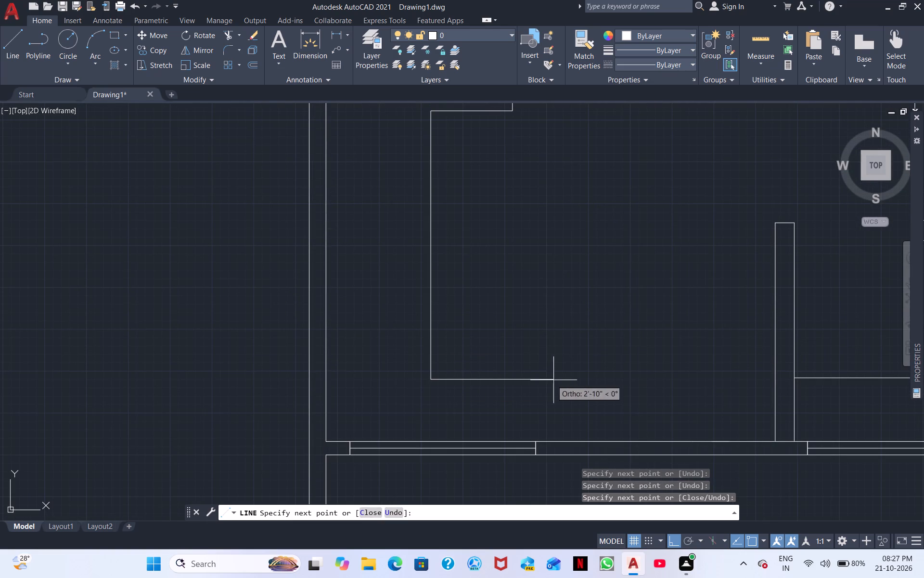
left_click(688, 382)
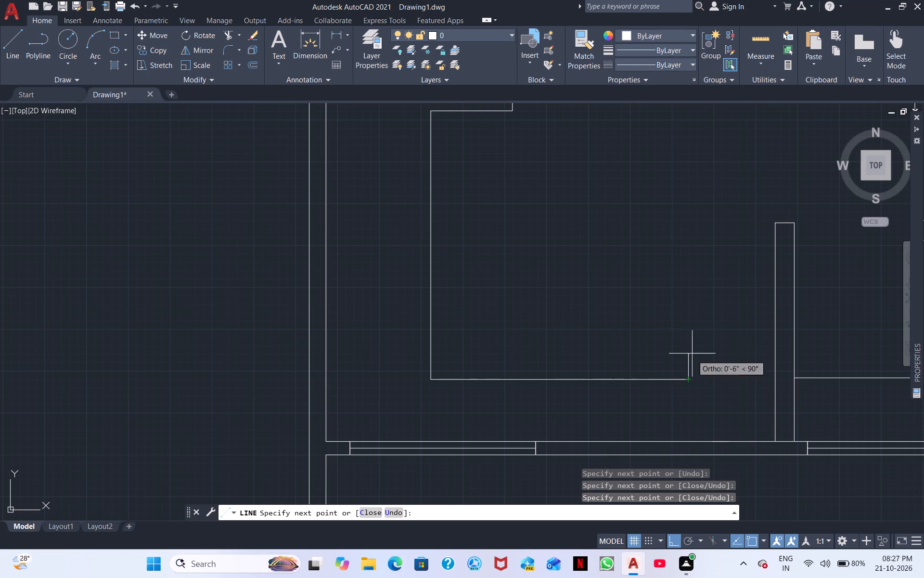
left_click(689, 223)
left_click(775, 223)
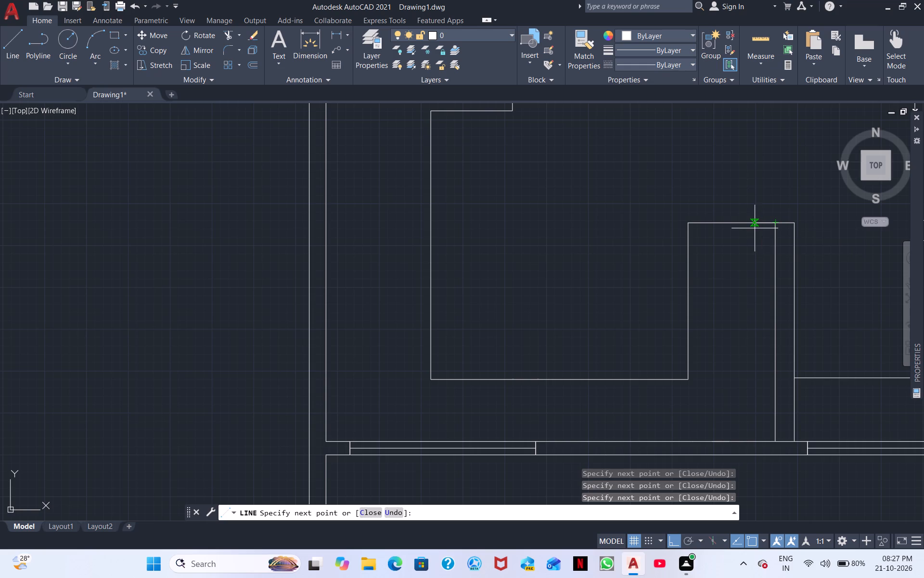
right_click(719, 284)
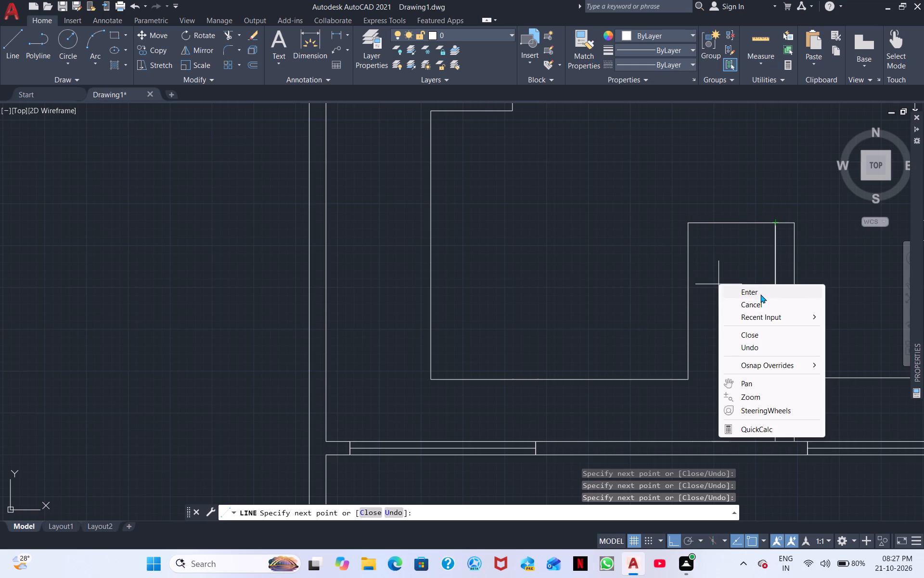
left_click(760, 294)
Examine the southeast rooms' new outline, partition and south windows, along with the room below them.
scroll(760, 294, "down", 1)
middle_click_drag(808, 294, 579, 264)
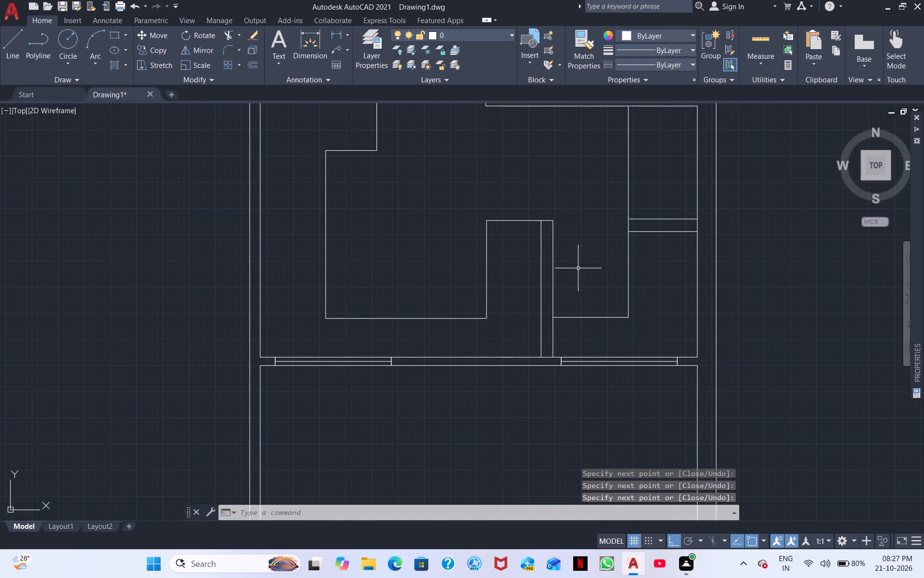
scroll(577, 271, "down", 1)
middle_click_drag(577, 273, 587, 239)
middle_click_drag(602, 294, 629, 232)
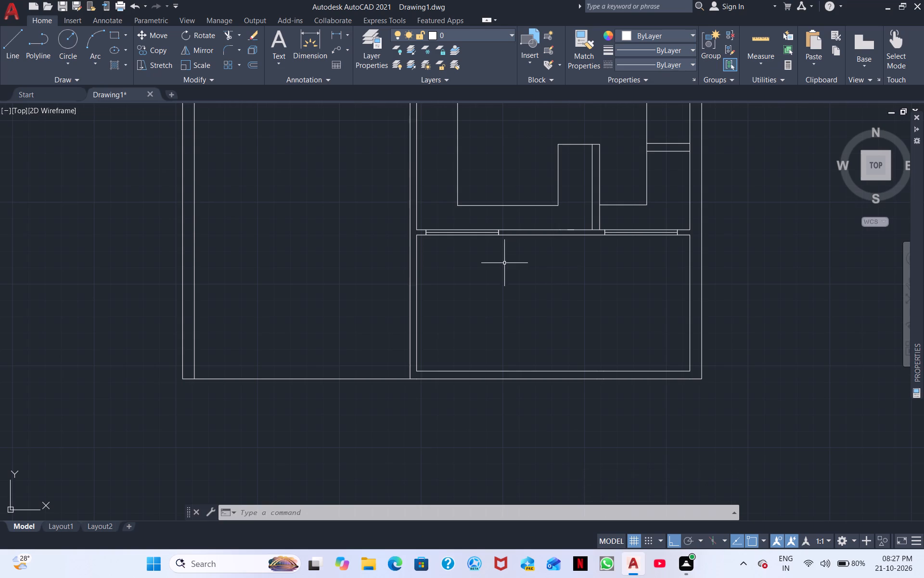
scroll(504, 263, "up", 1)
middle_click_drag(532, 279, 518, 330)
scroll(520, 315, "up", 1)
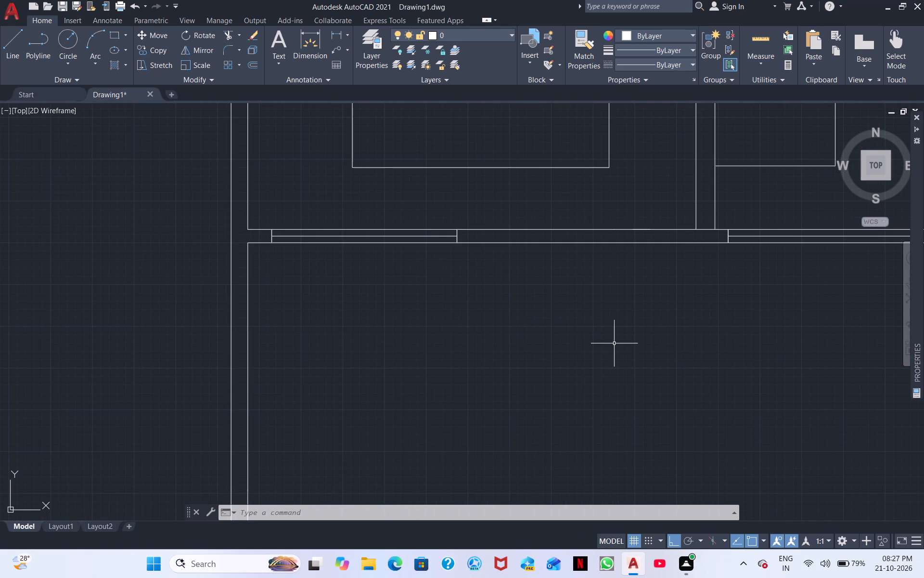
middle_click_drag(678, 385, 455, 438)
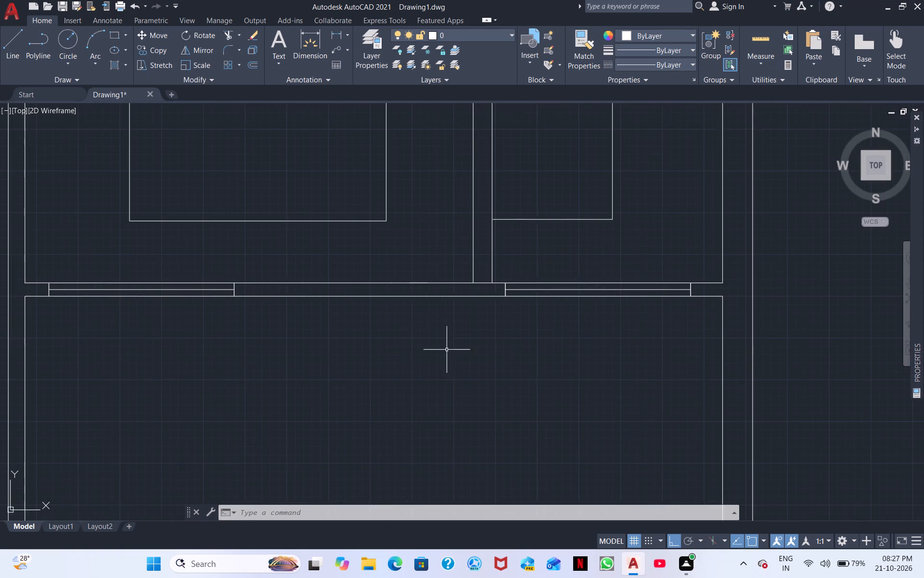
middle_click_drag(571, 268, 537, 329)
middle_click_drag(542, 311, 527, 365)
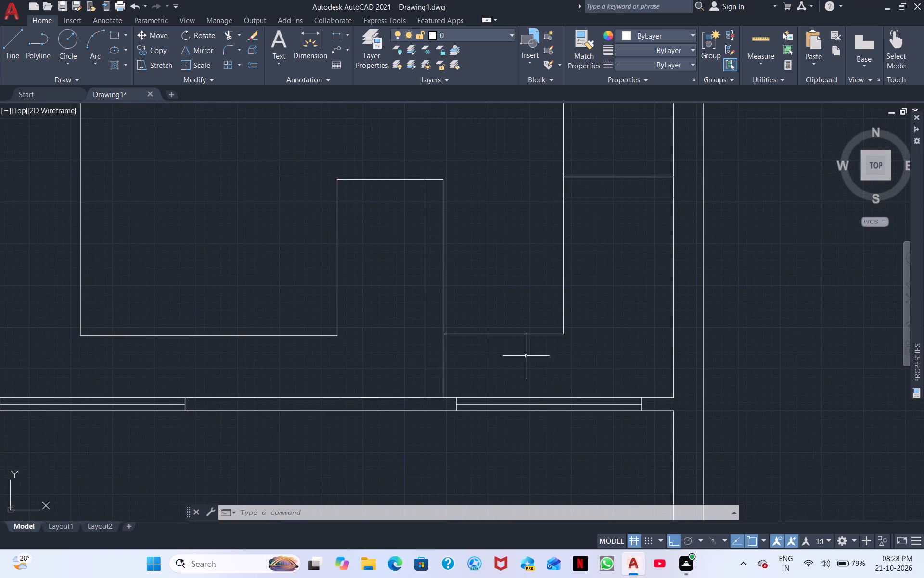
middle_click(572, 362)
Trim the east wall's inner face between the new horizontal wall's two faces.
scroll(588, 355, "down", 1)
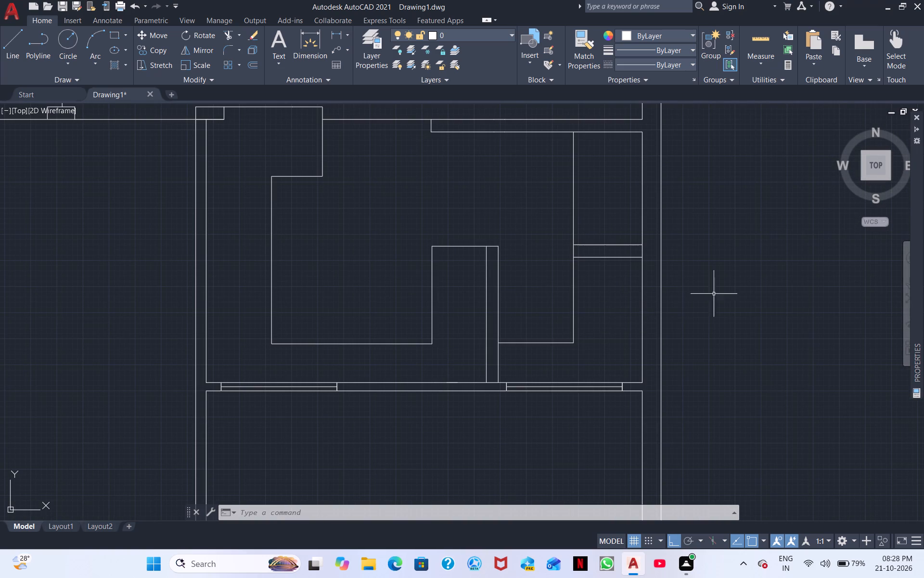
right_click(773, 276)
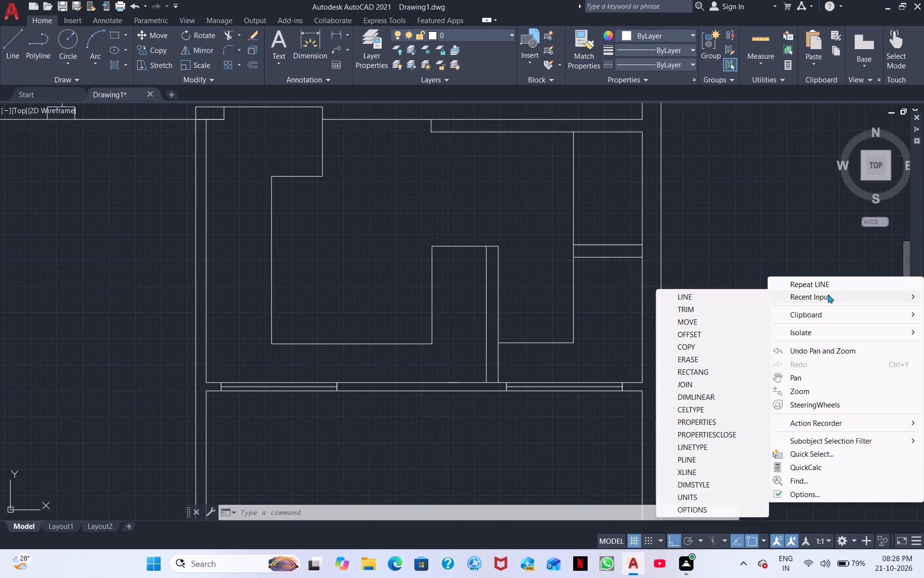
left_click(716, 309)
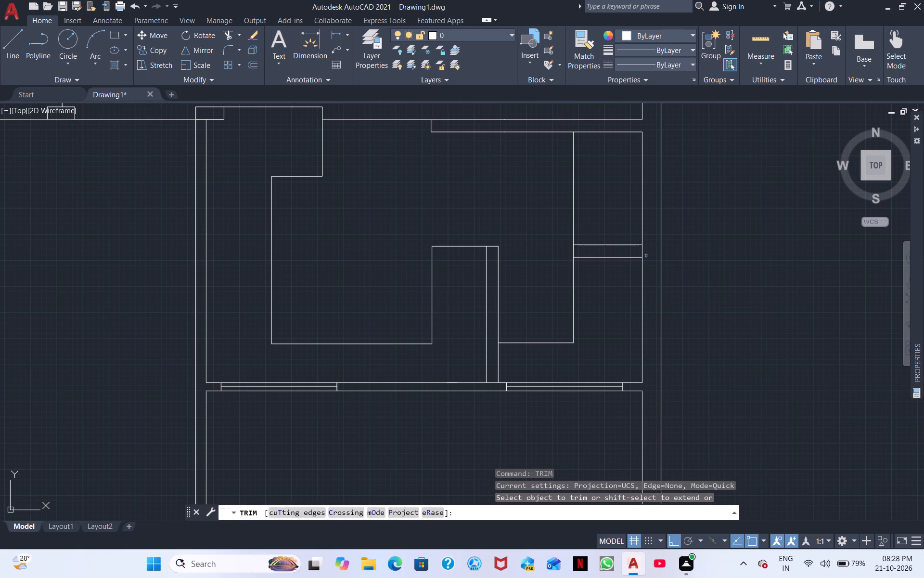
left_click(643, 252)
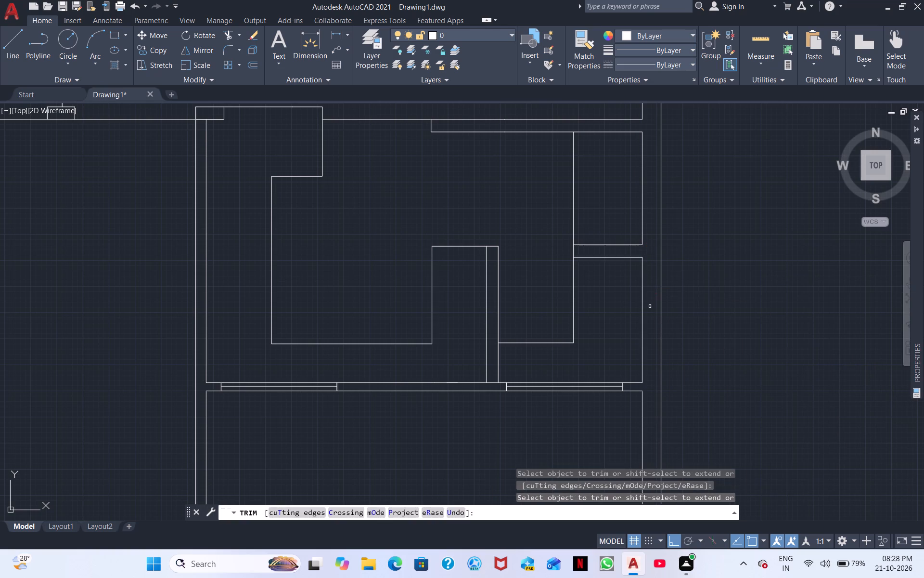
middle_click_drag(315, 434, 493, 302)
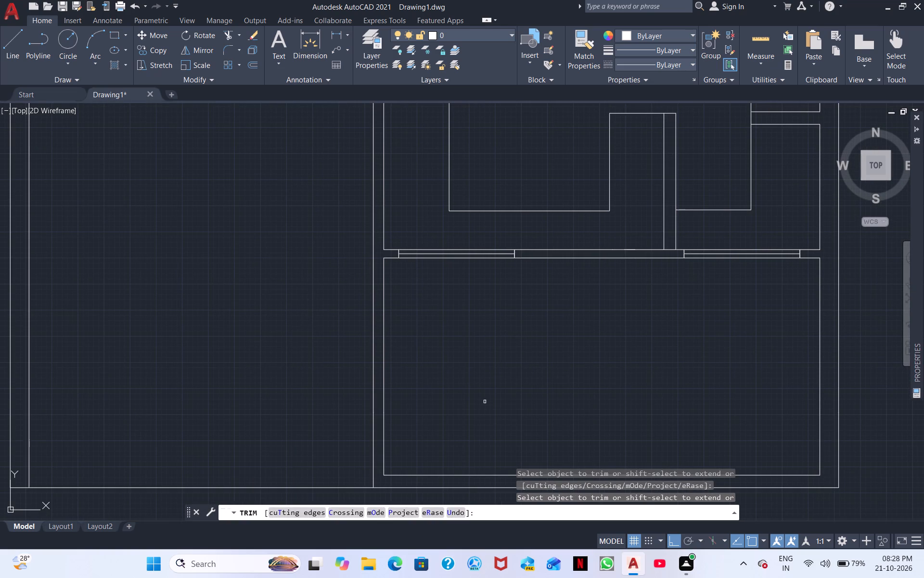
middle_click_drag(465, 393, 456, 352)
scroll(471, 363, "down", 1)
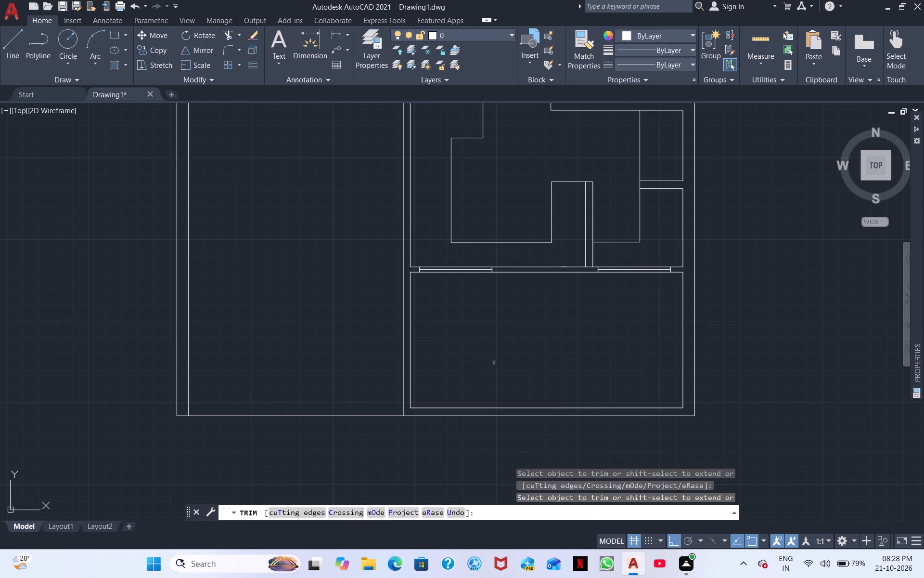
right_click(494, 359)
left_click(533, 363)
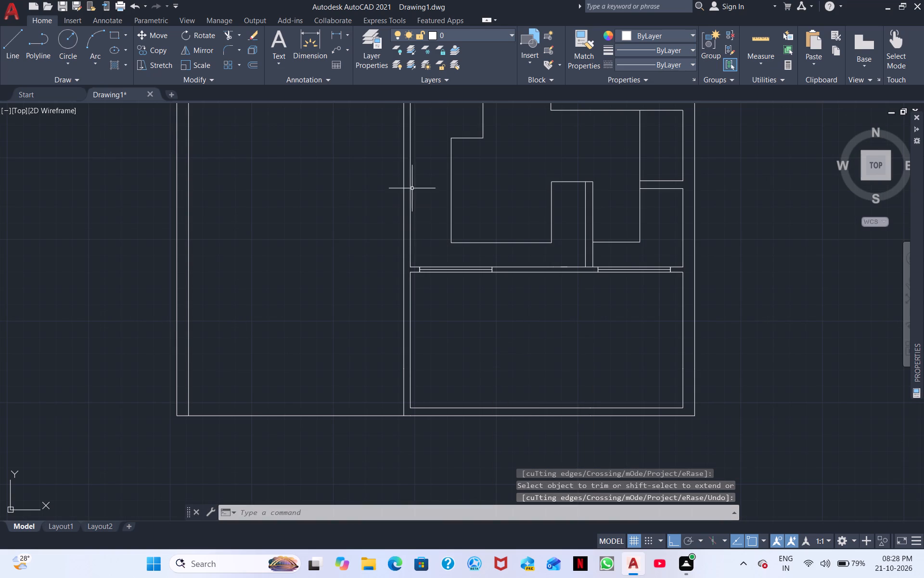
With the dashed ACAD linetype, draw a stepped line from the southeast rooms' western window's east end north, about 4'-7" east, and north to the partition's top line.
left_click(646, 65)
left_click(640, 102)
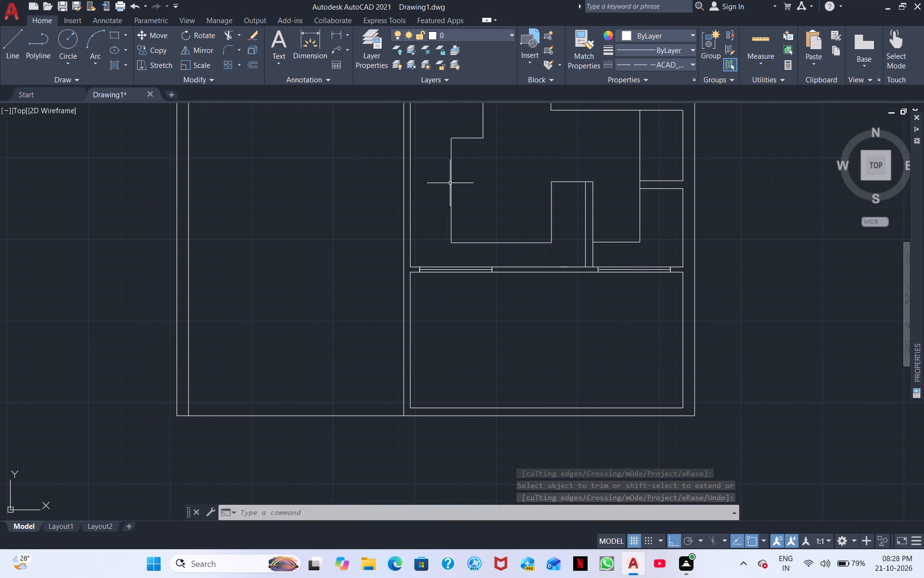
left_click(12, 31)
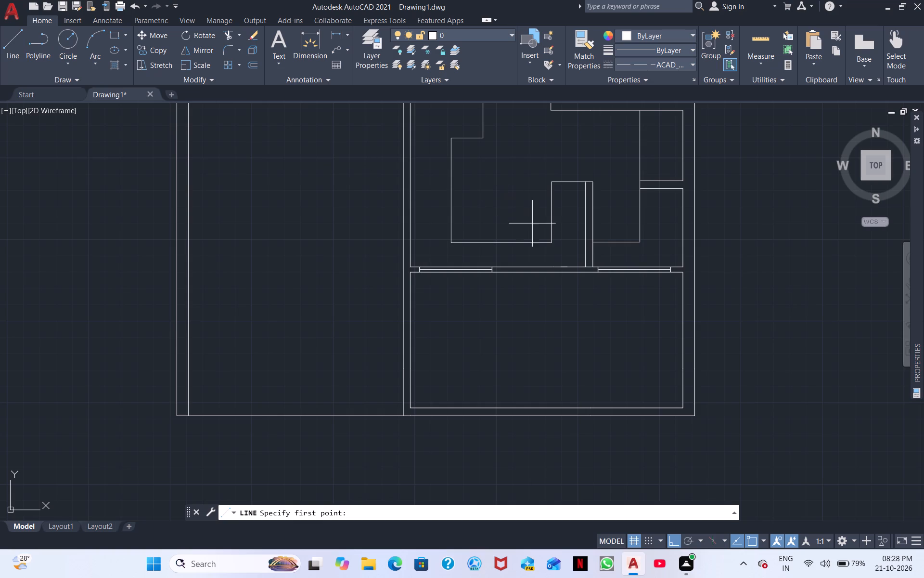
scroll(557, 239, "up", 1)
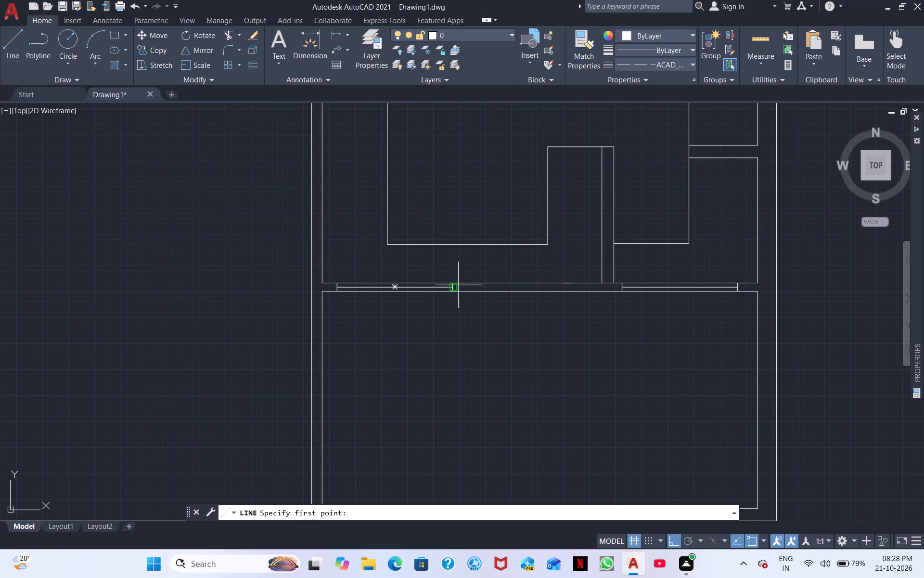
left_click(455, 284)
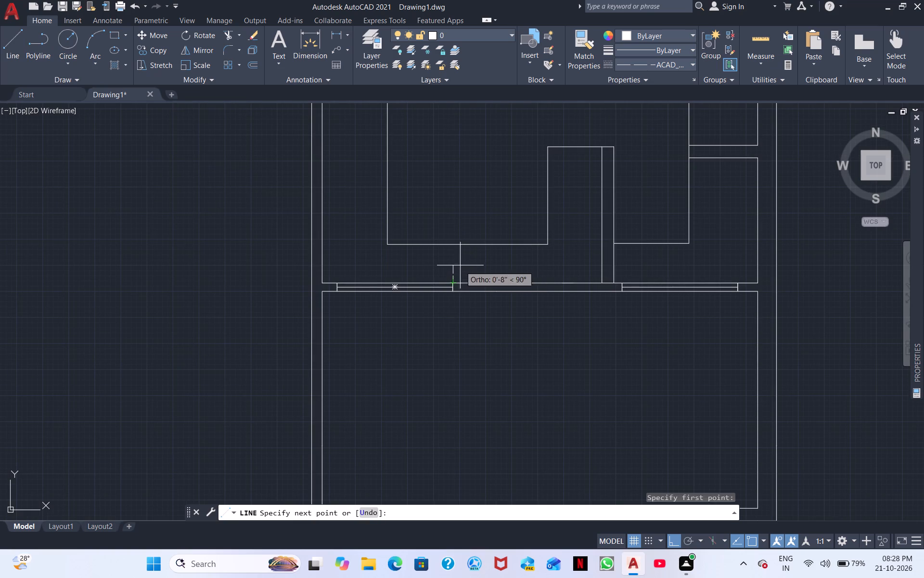
left_click(453, 258)
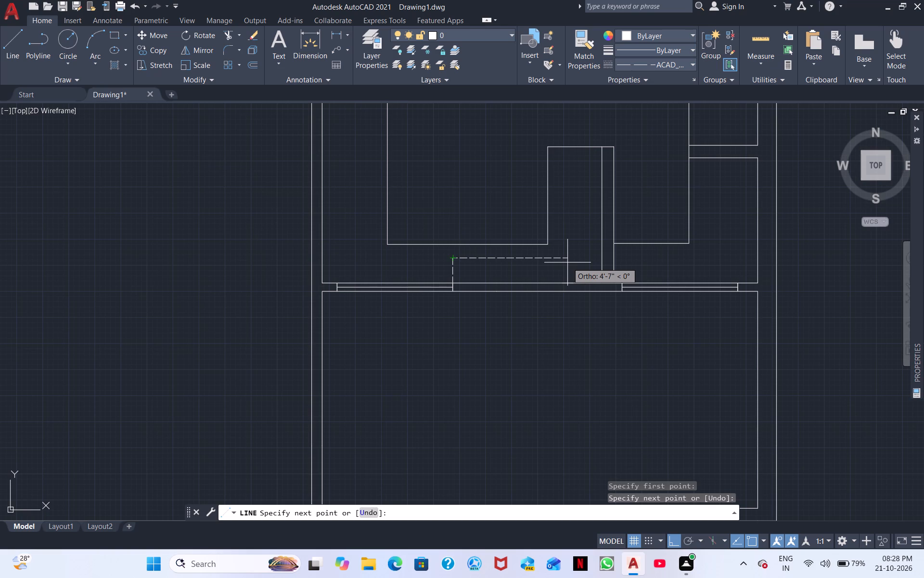
left_click(565, 260)
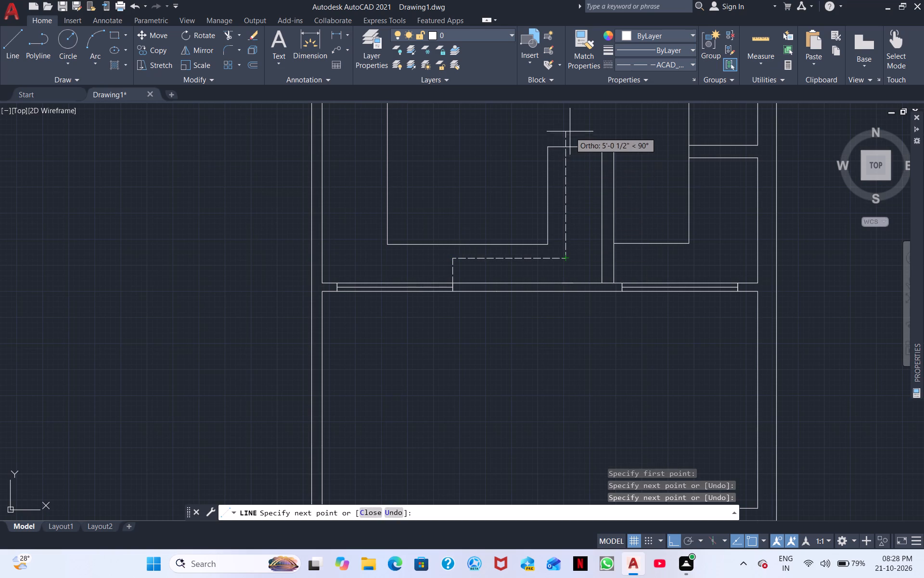
left_click(566, 145)
right_click(568, 178)
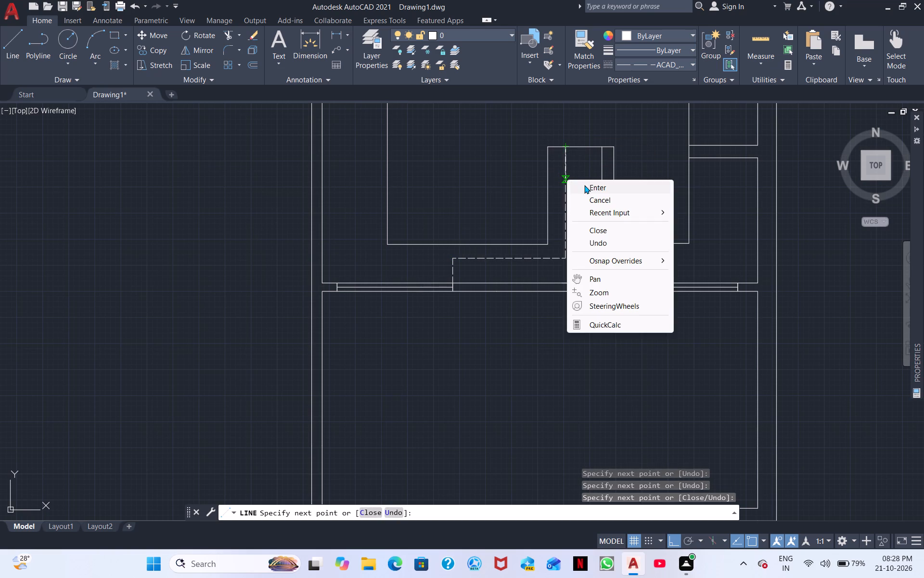
left_click(589, 186)
scroll(589, 192, "down", 1)
middle_click_drag(583, 210, 429, 241)
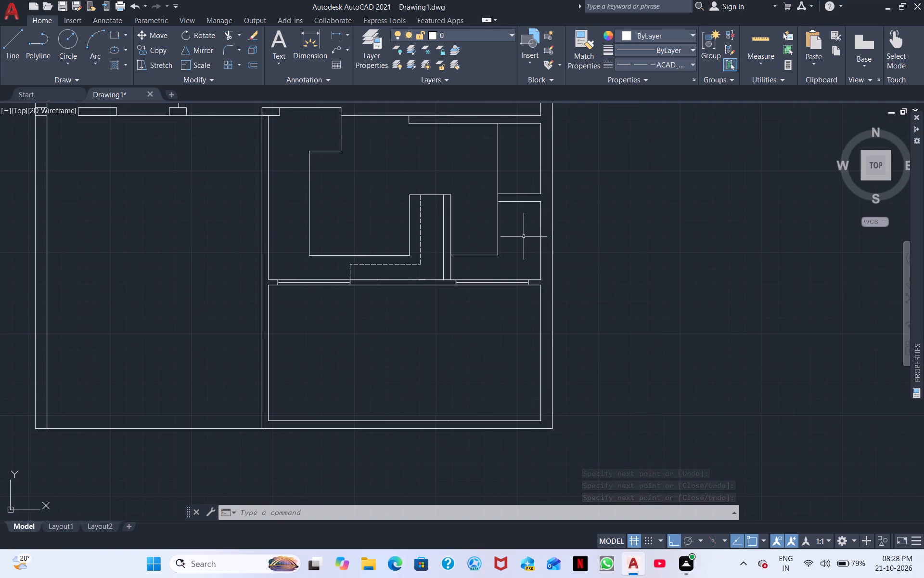
Draw a vertical dashed line from the wall stub at the southeast room's northwest corner south to the inner face of the window wall.
right_click(379, 348)
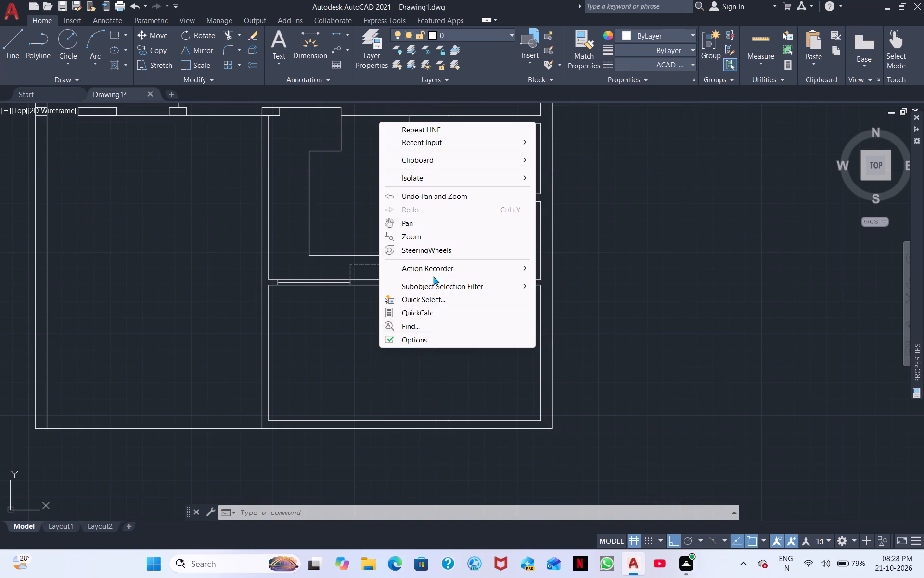
left_click(429, 131)
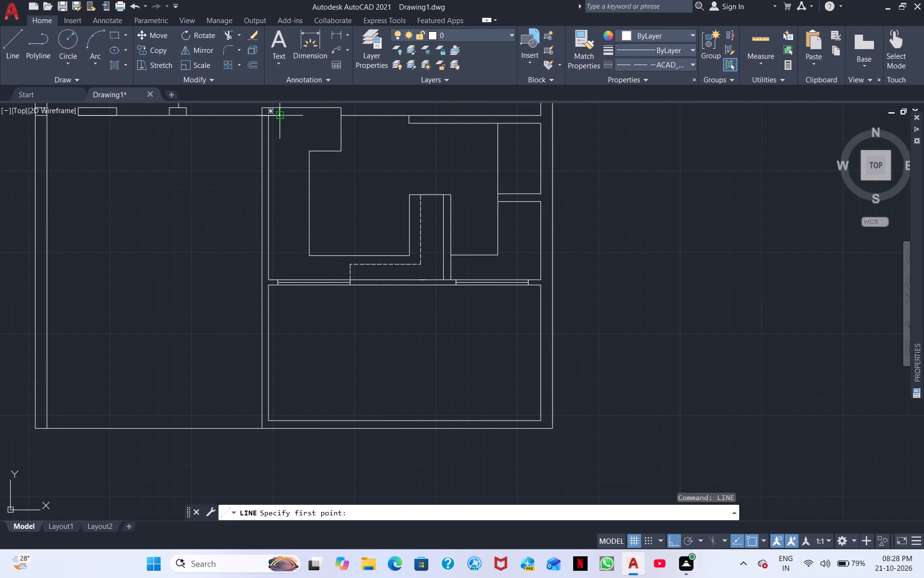
left_click(278, 111)
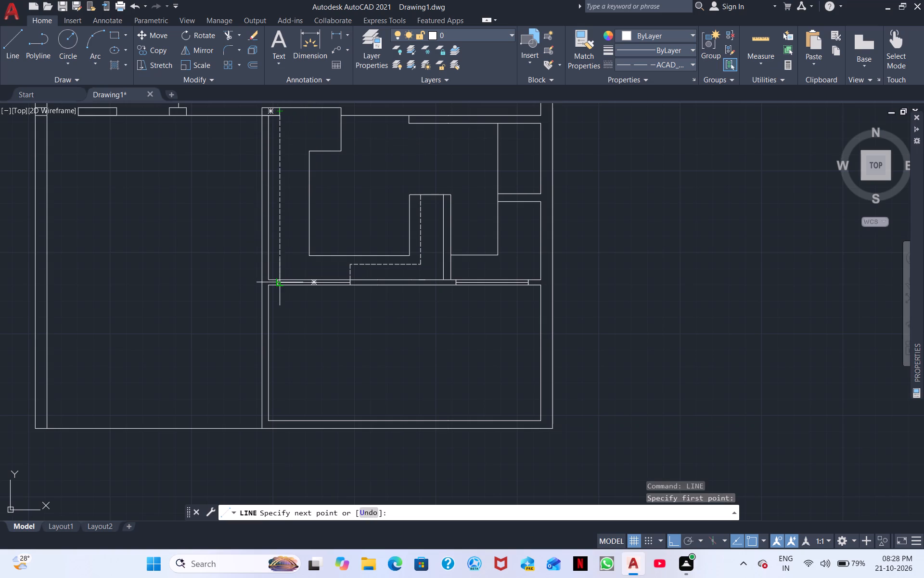
scroll(283, 280, "up", 4)
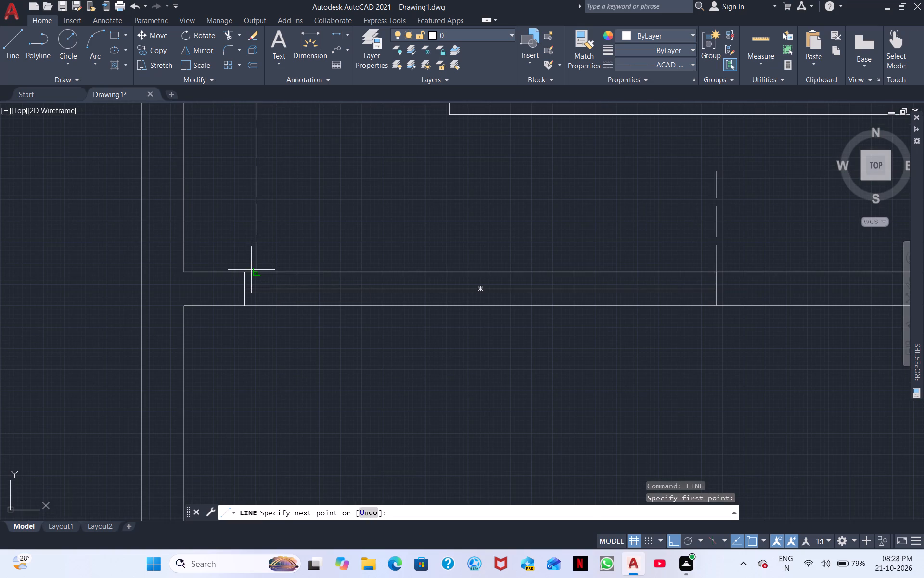
left_click(251, 270)
right_click(323, 238)
left_click(359, 244)
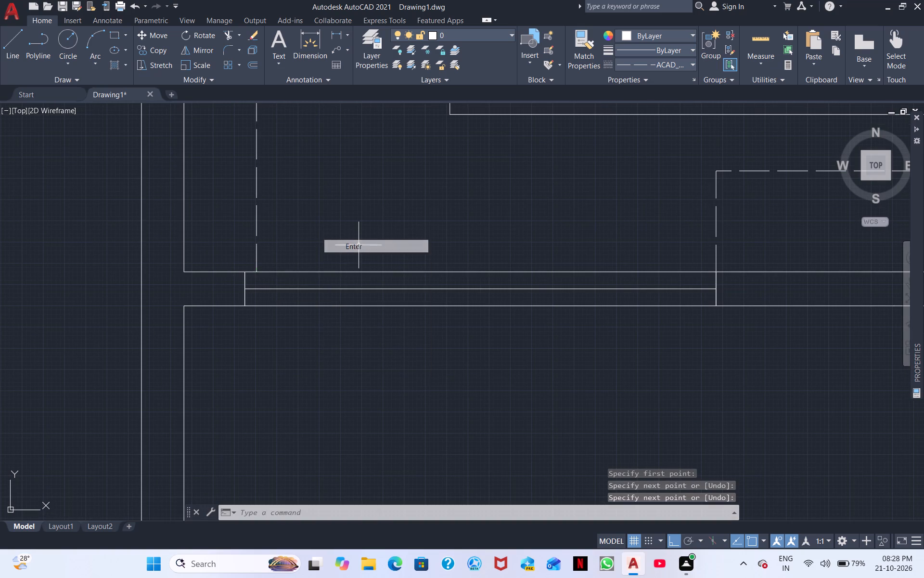
Draw a dashed rectangle filling the opening in the northeast rooms' vertical interior wall, between its two wall ends.
scroll(359, 245, "down", 2)
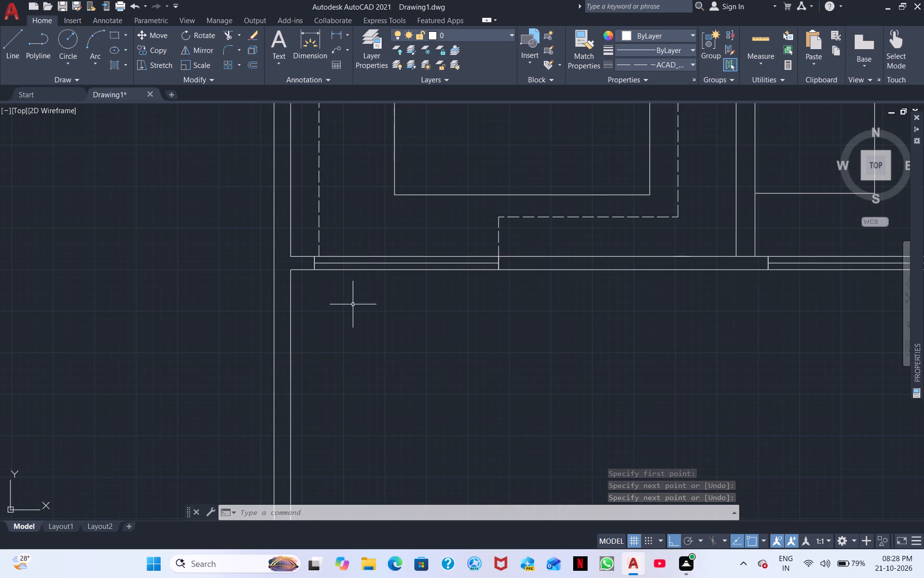
scroll(375, 302, "down", 3)
middle_click_drag(451, 195, 418, 342)
middle_click_drag(396, 264, 341, 418)
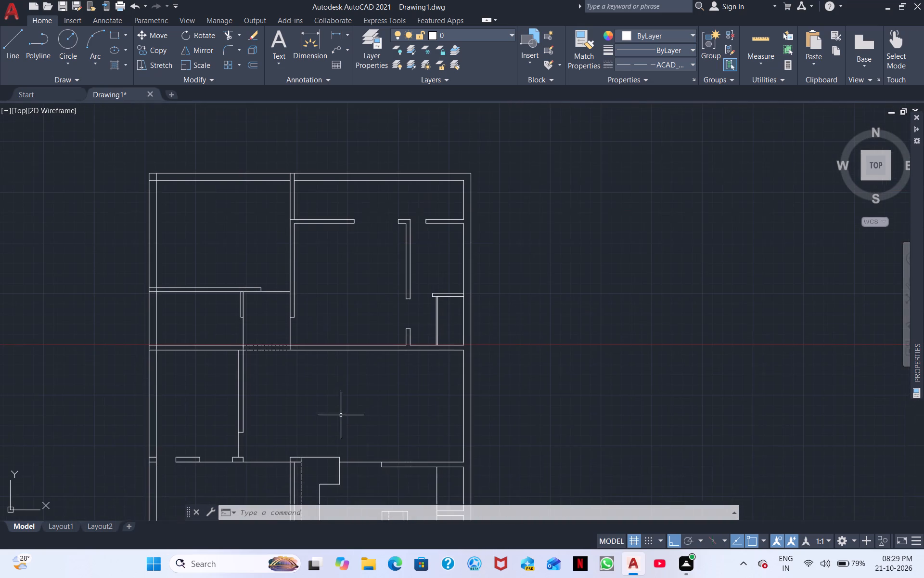
scroll(258, 315, "up", 2)
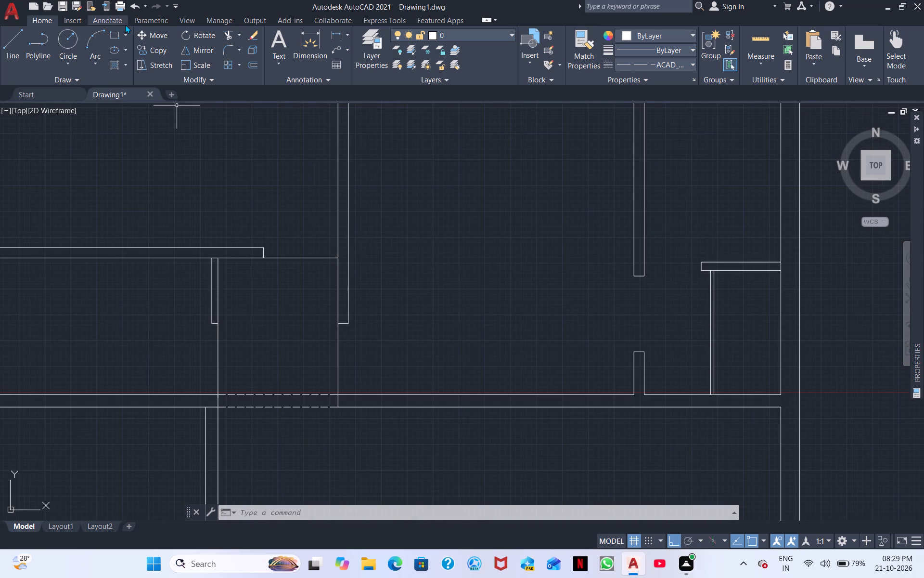
left_click(116, 36)
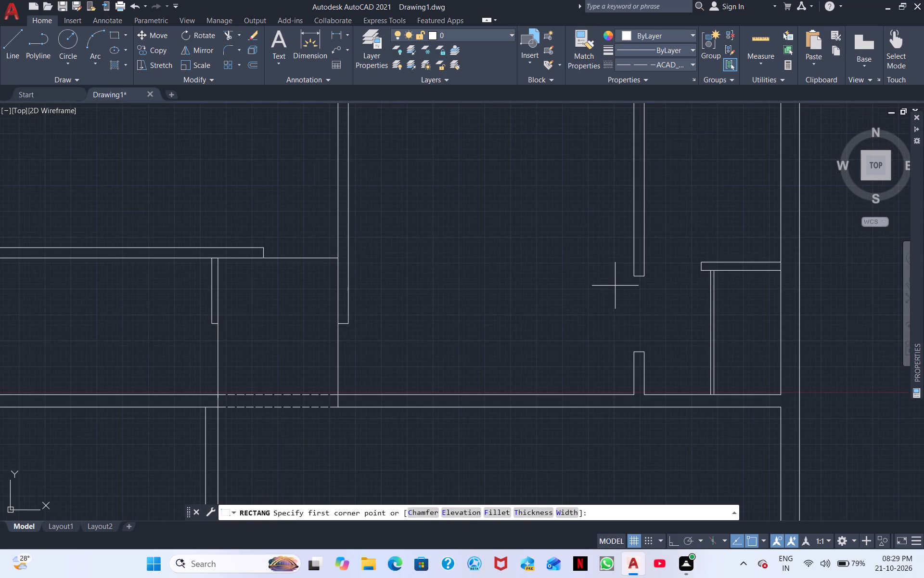
scroll(638, 279, "up", 4)
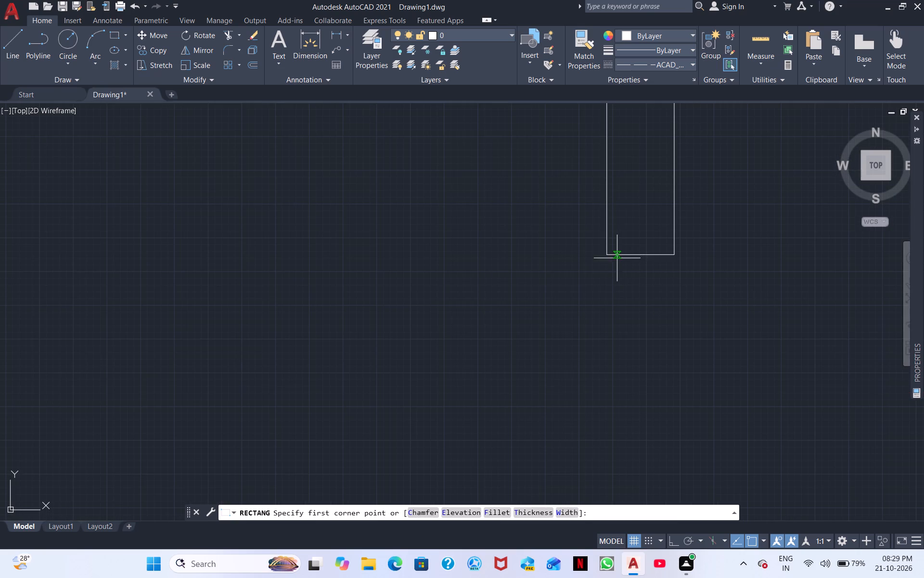
left_click(607, 259)
middle_click_drag(690, 381, 614, 194)
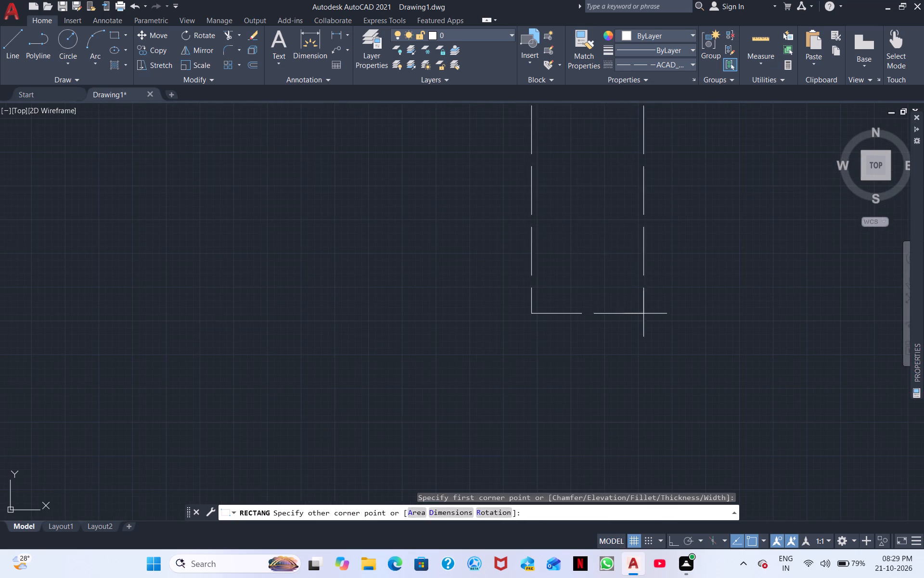
scroll(642, 320, "down", 4)
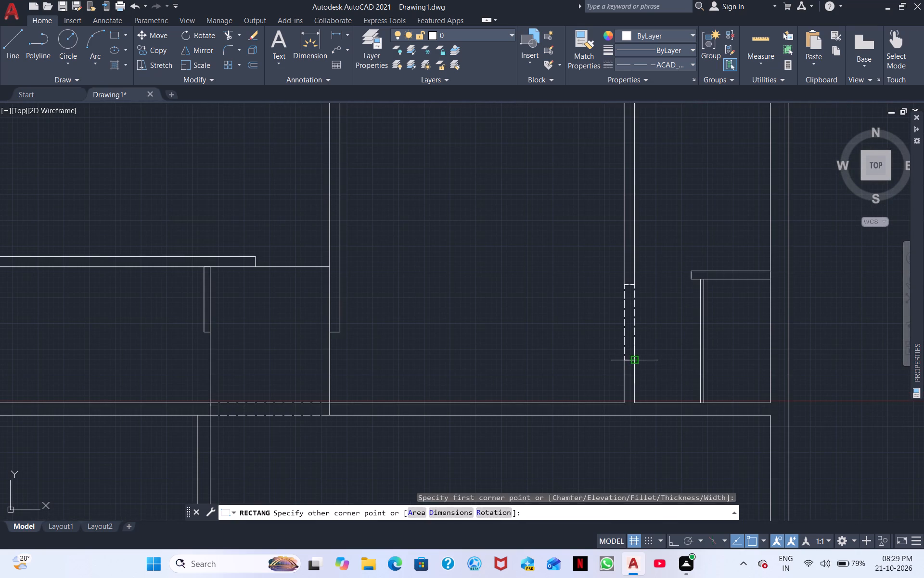
left_click(636, 361)
Reset the linetype to ByLayer and draw a rectangle across the opening between the west wall's inner face and the short wall piece in the middle-west room's south wall.
middle_click_drag(501, 367, 567, 313)
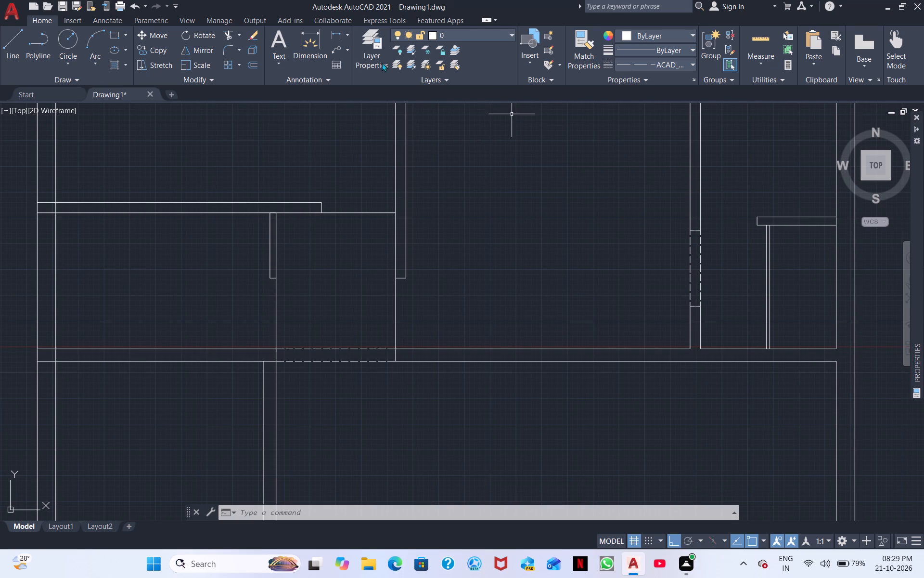
scroll(257, 353, "down", 2)
middle_click_drag(236, 388, 340, 325)
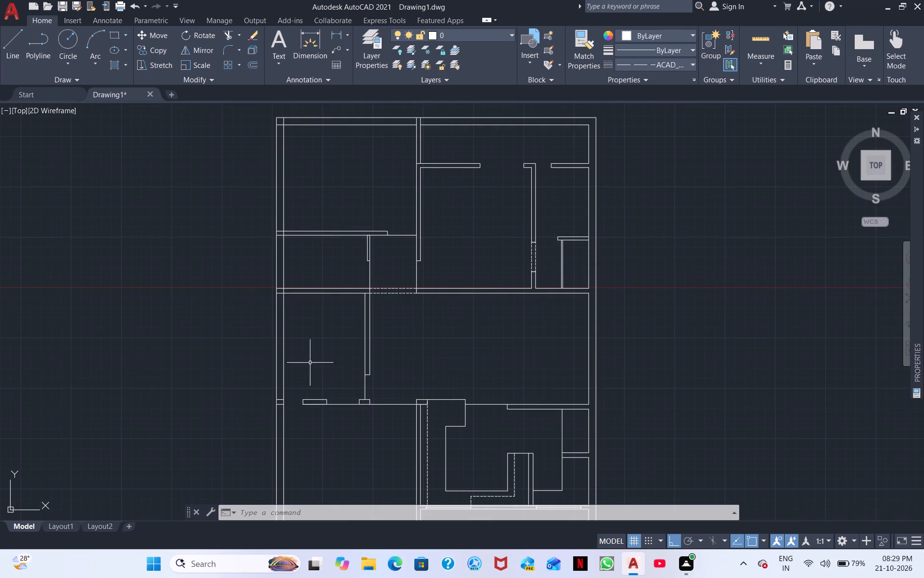
scroll(301, 372, "up", 2)
scroll(309, 433, "up", 1)
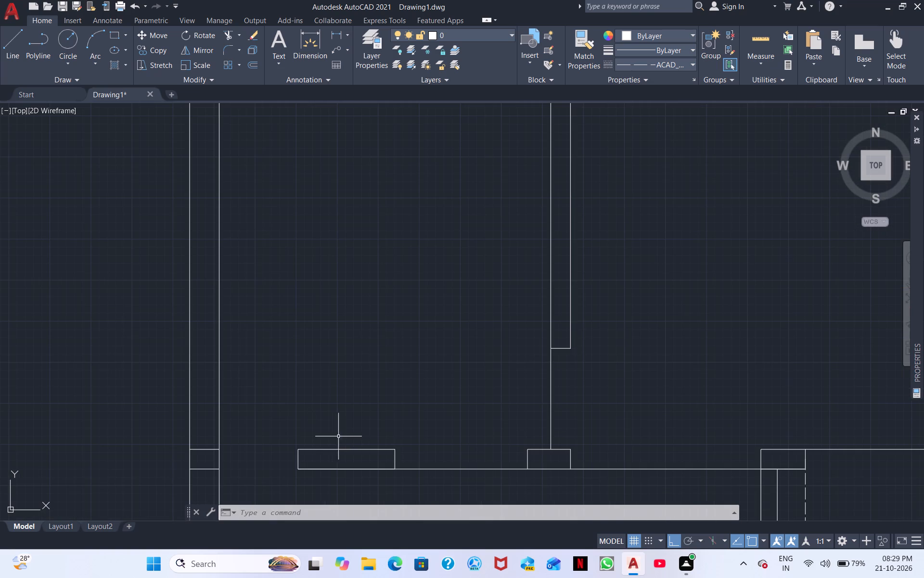
scroll(383, 414, "down", 1)
scroll(303, 435, "up", 1)
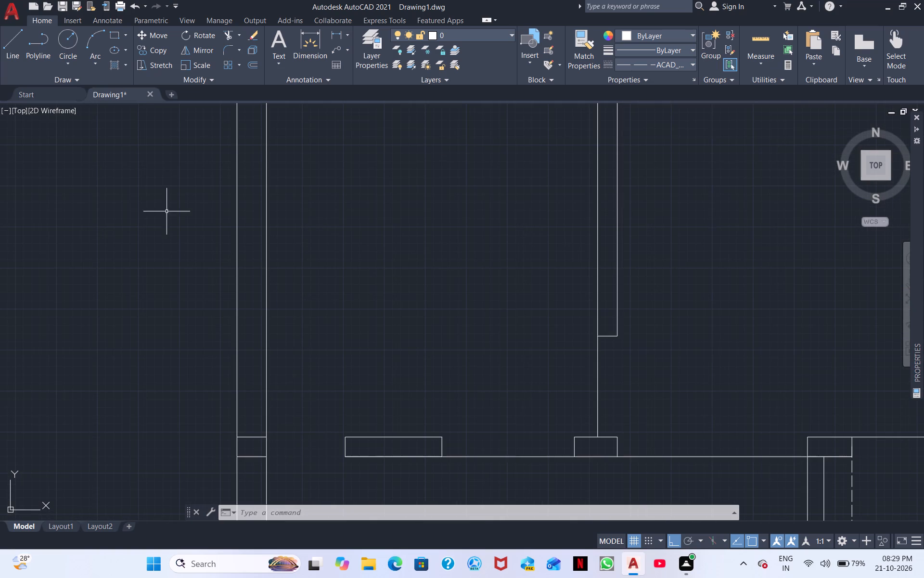
left_click(683, 61)
left_click(671, 73)
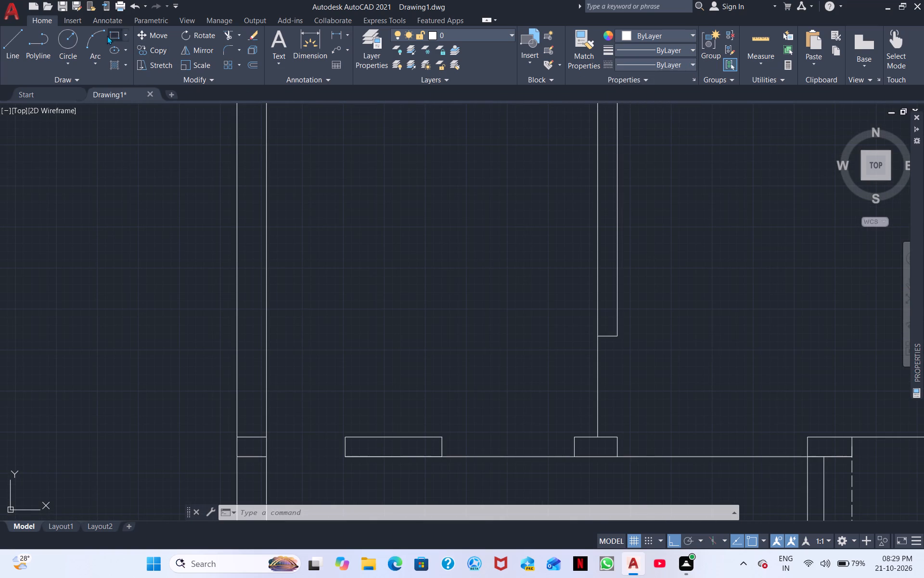
left_click(112, 35)
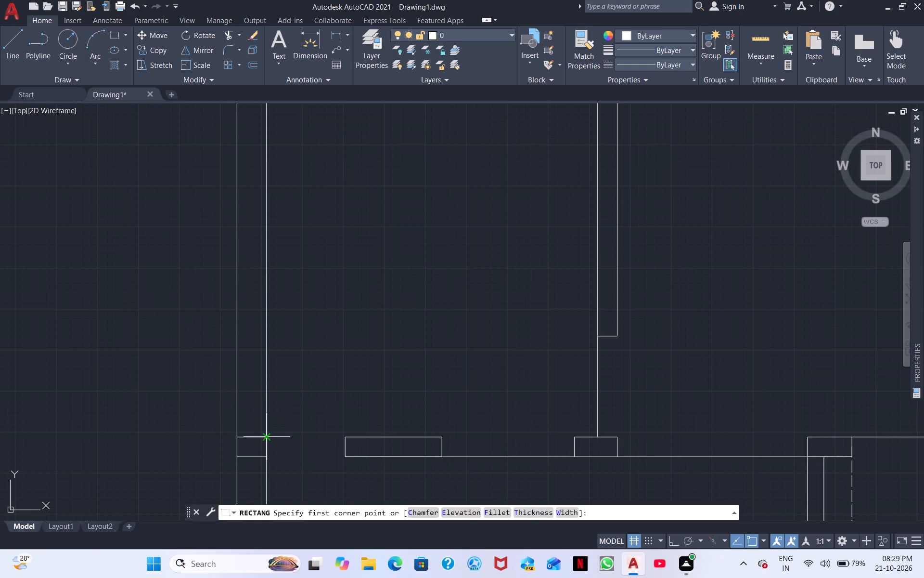
left_click(263, 437)
left_click(343, 458)
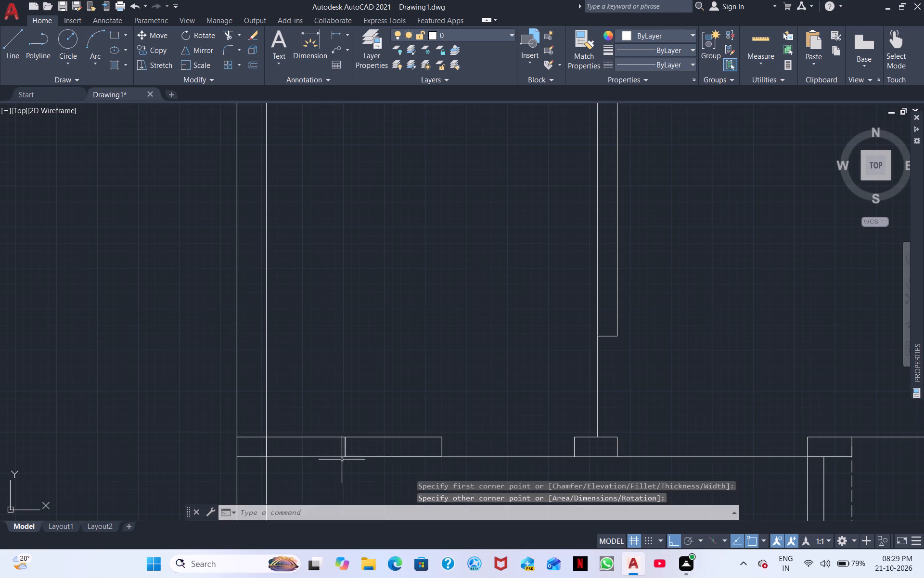
Draw a horizontal line along the middle of the new window rectangle, from the west wall's inner face to the rectangle's east end.
right_click(366, 372)
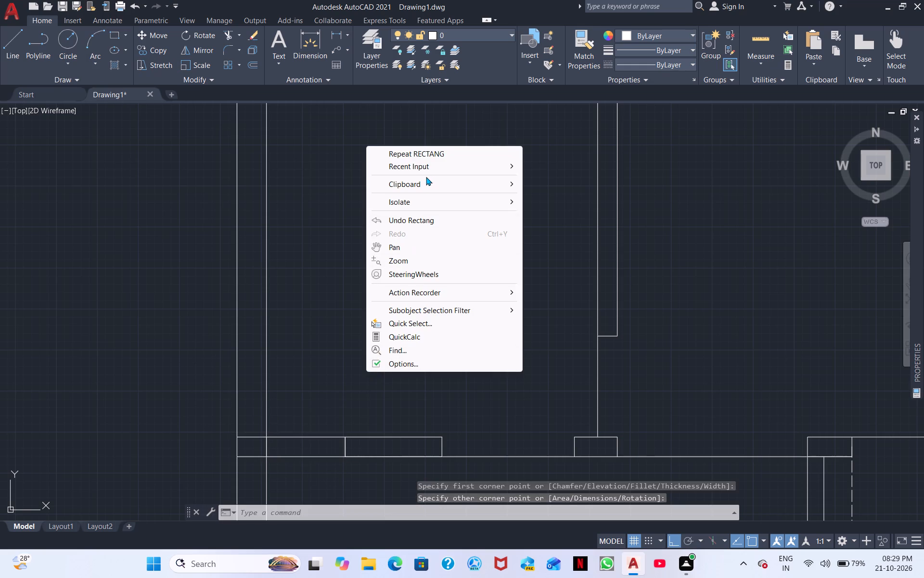
left_click(505, 167)
left_click(550, 191)
scroll(275, 444, "up", 1)
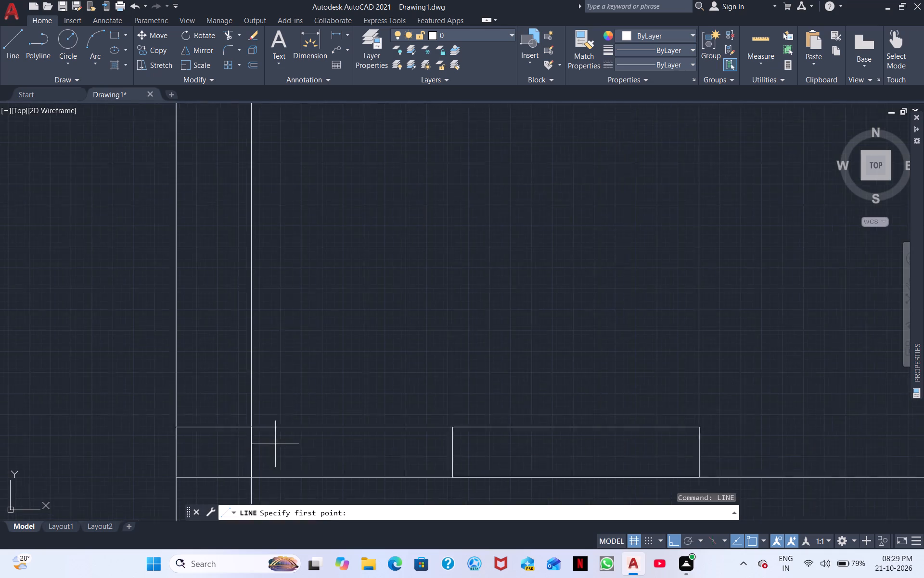
scroll(275, 444, "up", 2)
left_click(236, 460)
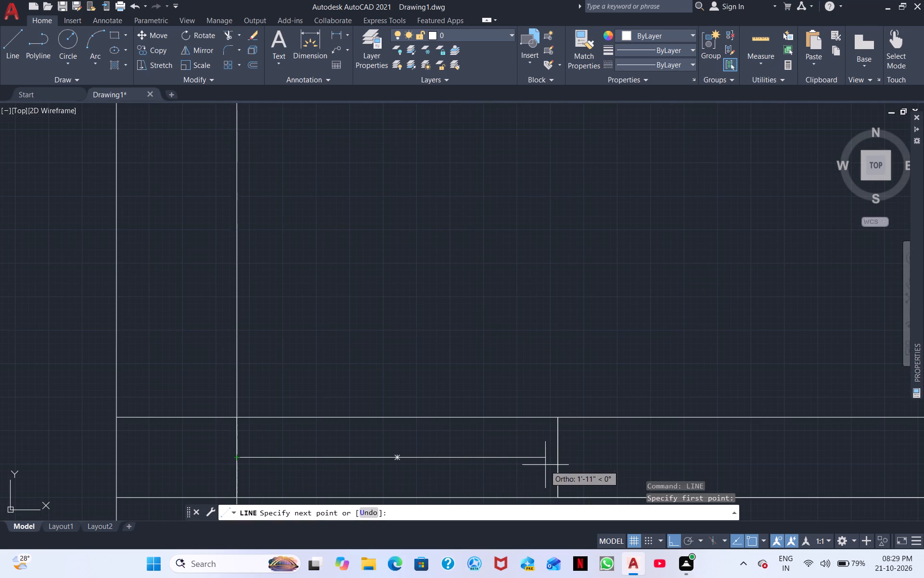
left_click(553, 459)
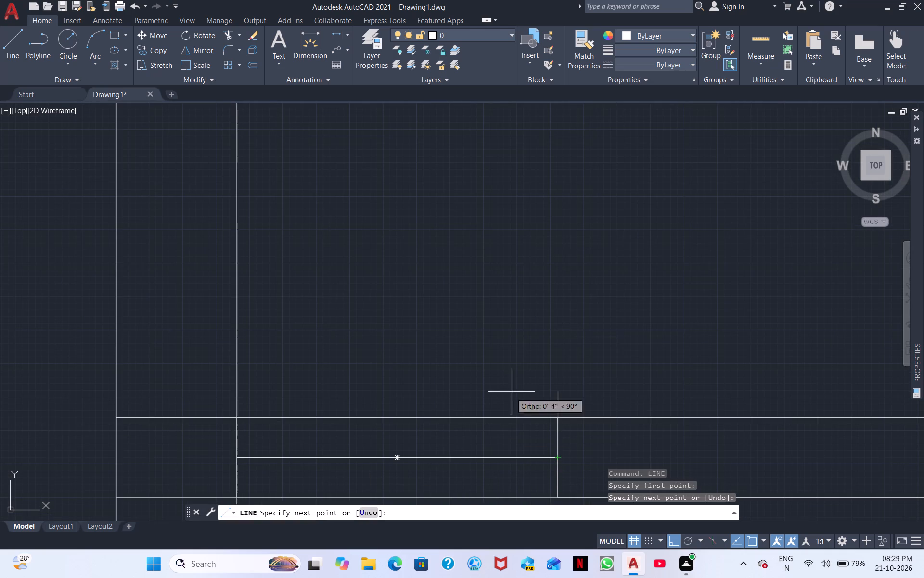
right_click(520, 363)
left_click(547, 384)
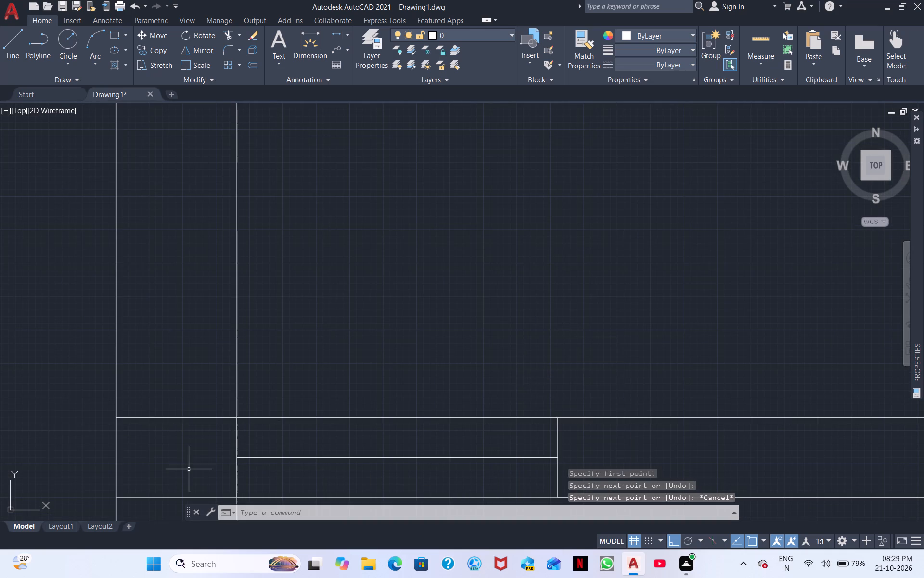
Trim the two horizontal lines crossing the west wall's thickness beside the new window.
middle_click_drag(189, 469, 435, 300)
left_click(226, 35)
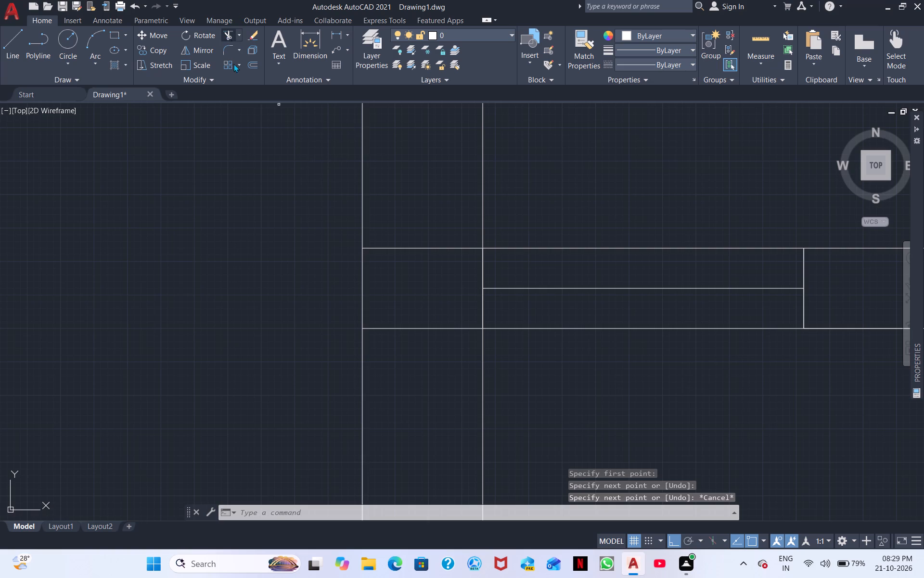
left_click_drag(456, 209, 456, 366)
scroll(433, 325, "down", 2)
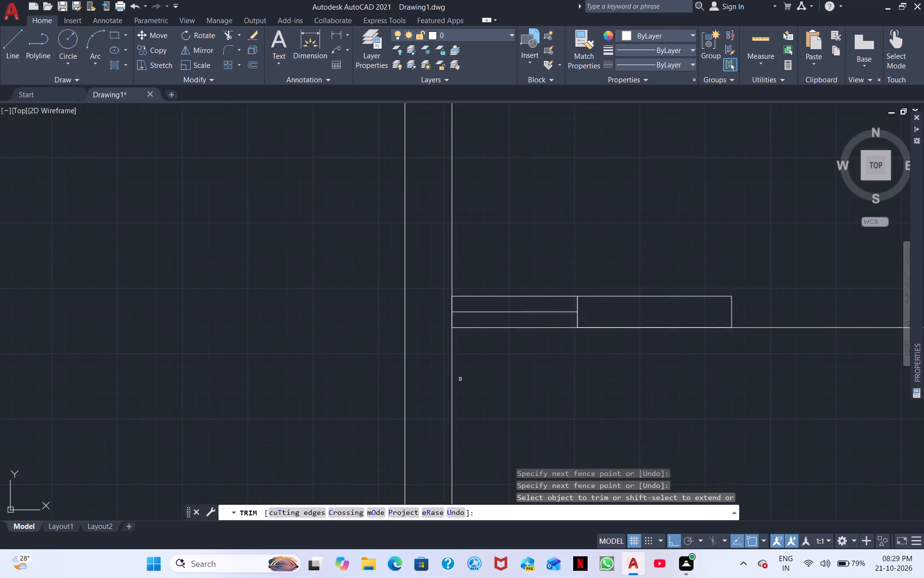
Trim the middle cross wall's two horizontal lines where they cross the west wall's thickness.
scroll(503, 403, "down", 2)
middle_click_drag(613, 431, 361, 420)
scroll(611, 431, "down", 1)
scroll(490, 314, "down", 1)
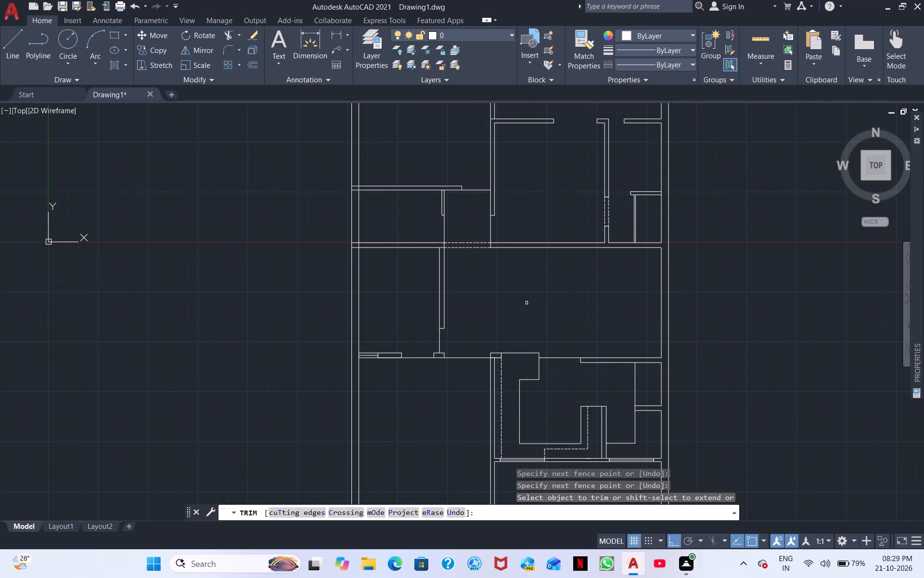
scroll(511, 326, "down", 2)
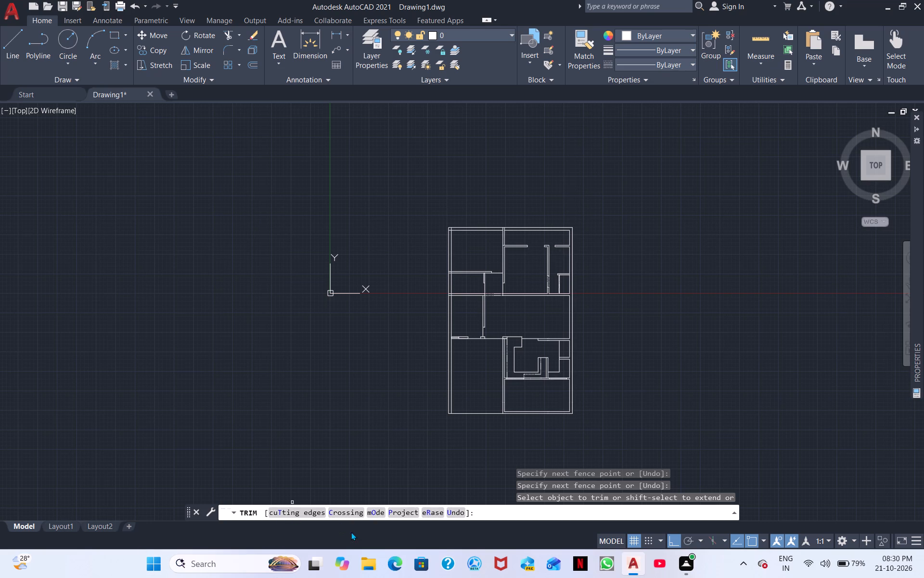
scroll(299, 539, "up", 1)
scroll(472, 259, "up", 2)
middle_click_drag(453, 262, 475, 198)
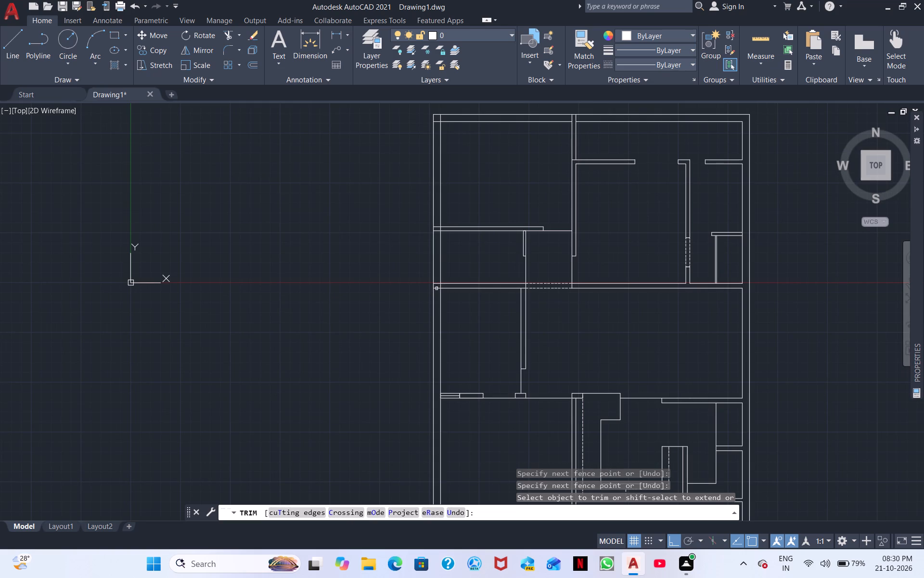
left_click(437, 287)
left_click(438, 283)
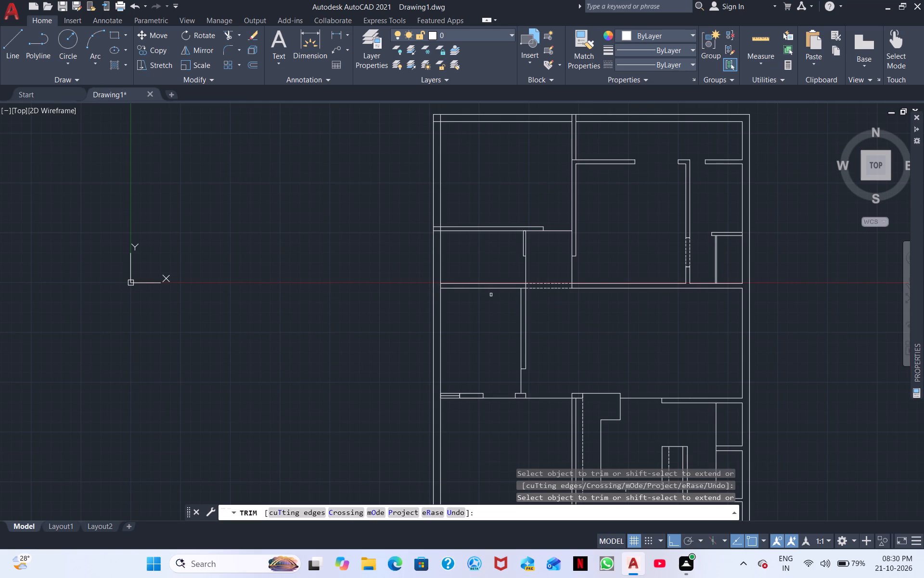
Trim the middle cross wall's south face between the two lines of the vertical wall below it.
scroll(522, 291, "up", 2)
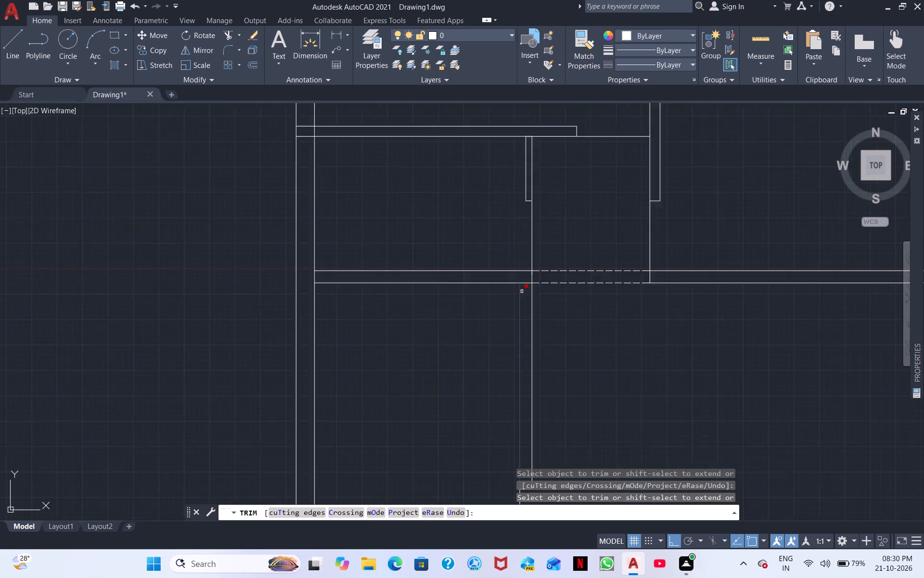
scroll(522, 291, "up", 2)
left_click_drag(530, 267, 534, 290)
Trim the south face of the northwest room's south wall between the two lines of the short vertical wall.
scroll(388, 337, "down", 1)
middle_click_drag(343, 371, 348, 518)
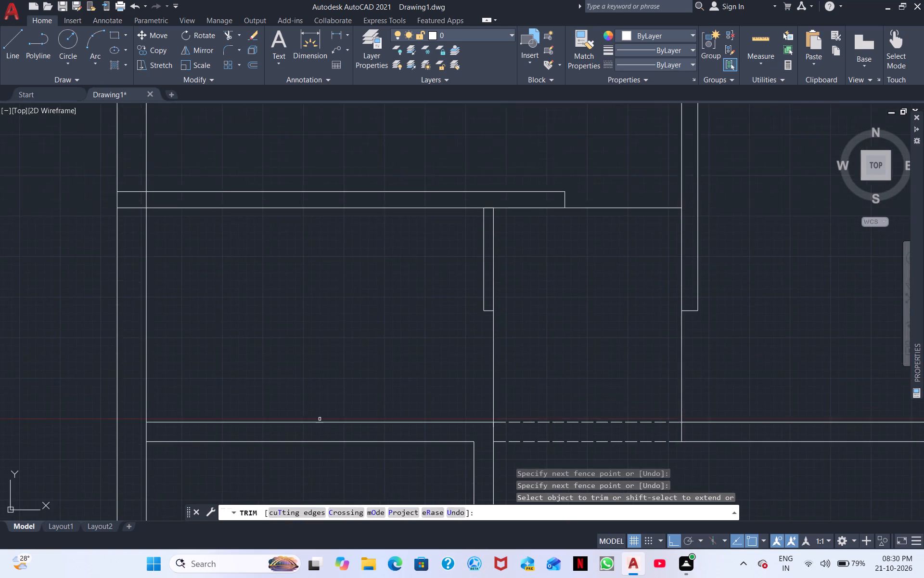
scroll(283, 365, "down", 1)
middle_click_drag(284, 352, 416, 423)
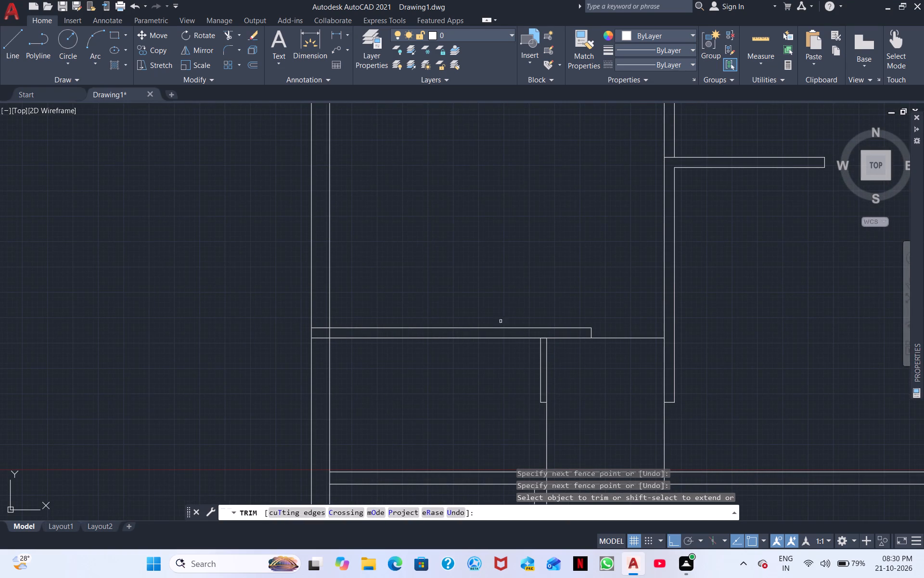
scroll(535, 339, "up", 3)
left_click(574, 340)
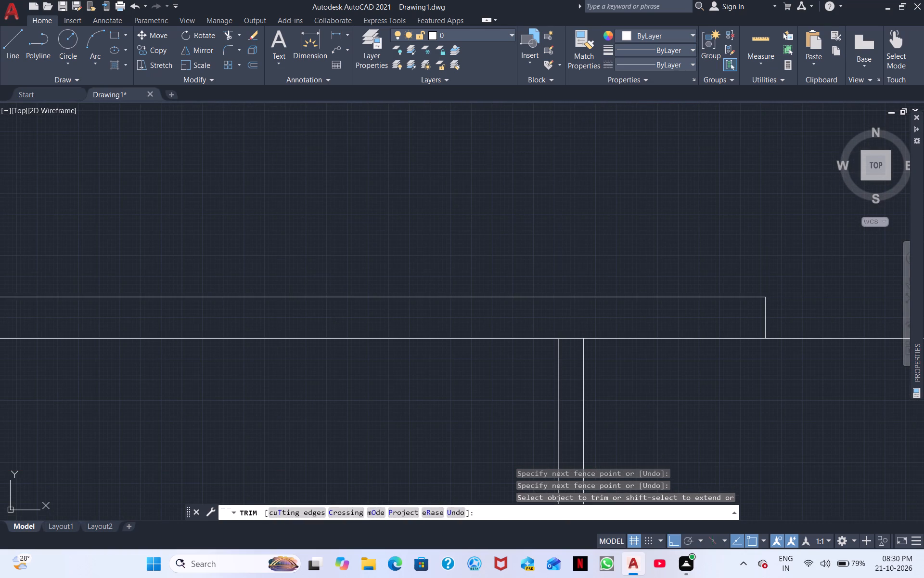
left_click(574, 338)
Trim the lines crossing the central vertical wall at the northeast room's horizontal wall, and that wall's lines extending through the north wall.
scroll(574, 341, "down", 1)
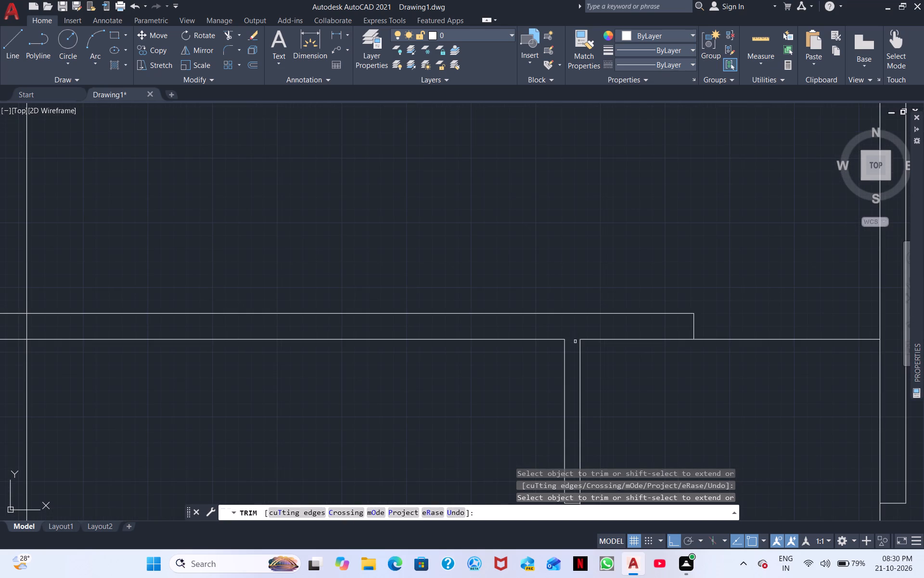
scroll(580, 345, "down", 1)
scroll(645, 368, "down", 1)
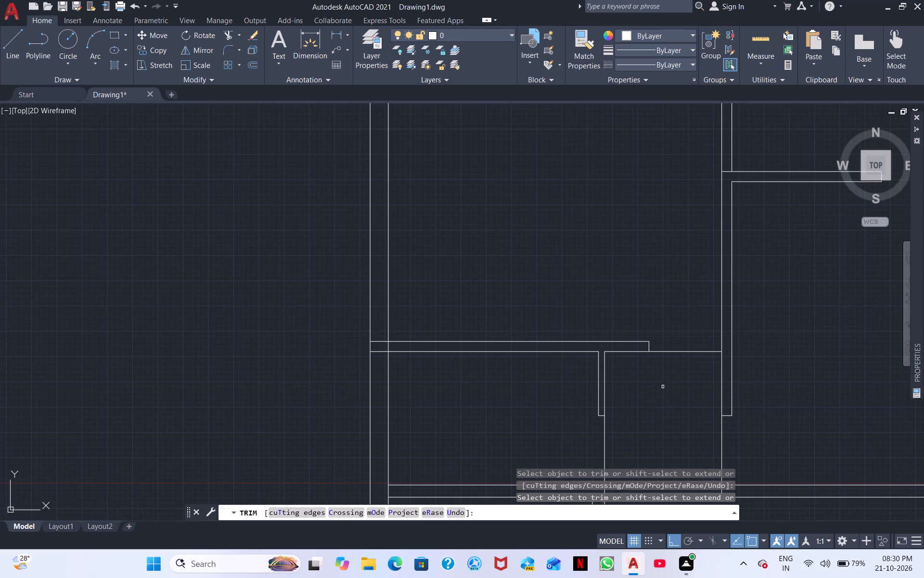
middle_click_drag(589, 274, 324, 417)
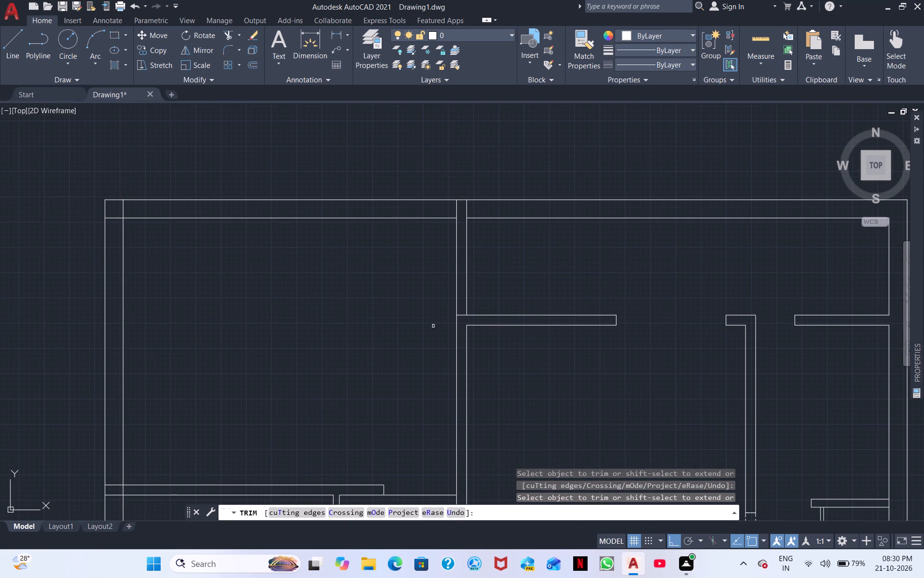
left_click(462, 315)
left_click_drag(449, 210, 497, 210)
Trim the leftover lines where the northwest room's south wall and the middle cross wall meet the west wall.
middle_click_drag(155, 315, 161, 314)
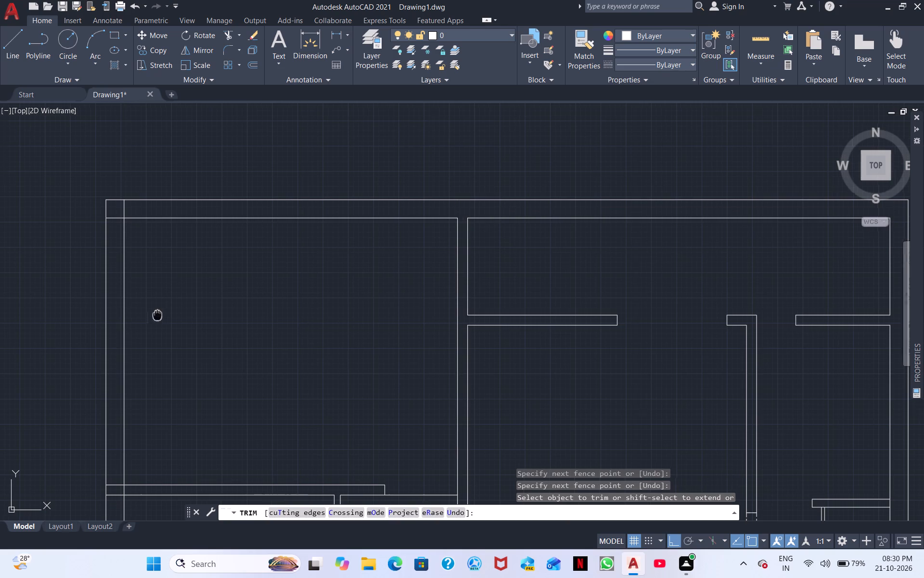
middle_click_drag(161, 314, 390, 294)
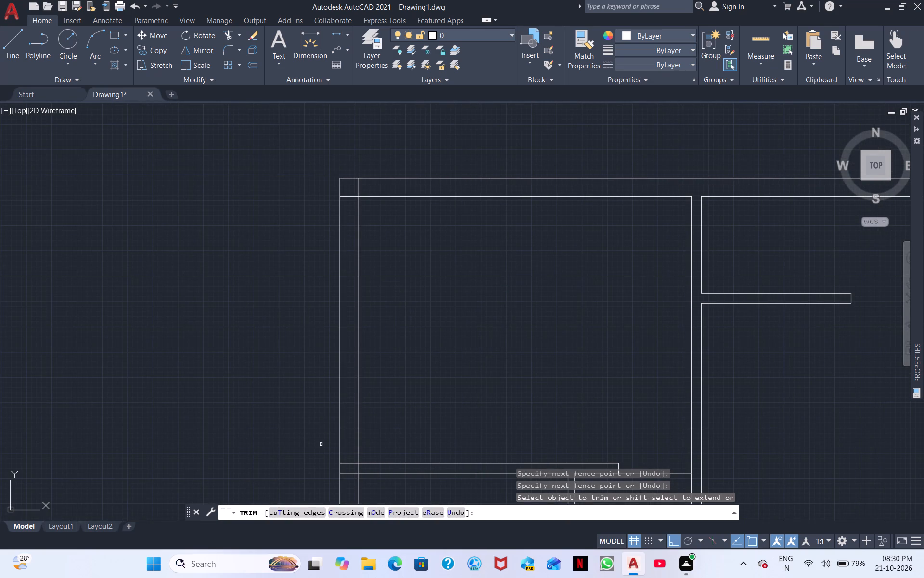
middle_click_drag(319, 446, 308, 312)
left_click_drag(337, 321, 339, 339)
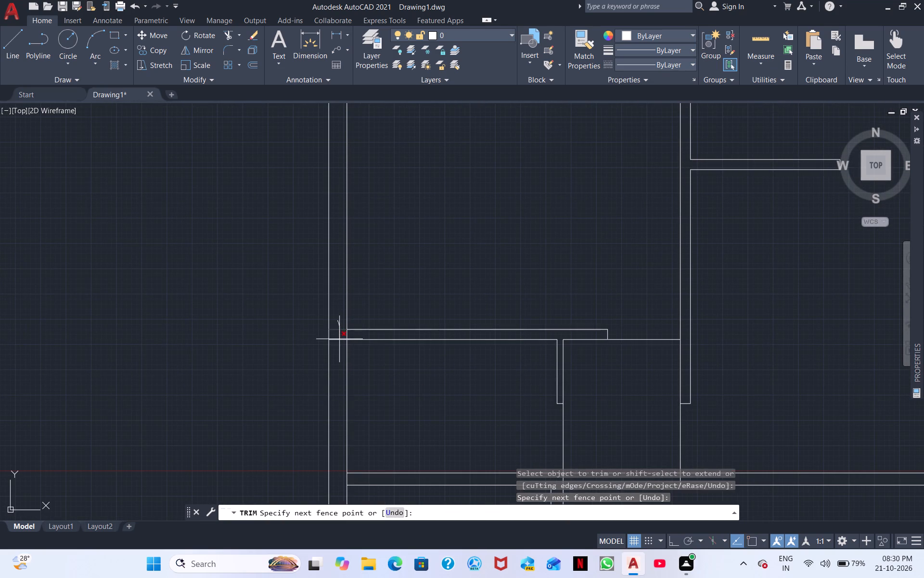
left_click_drag(339, 339, 339, 351)
left_click(348, 335)
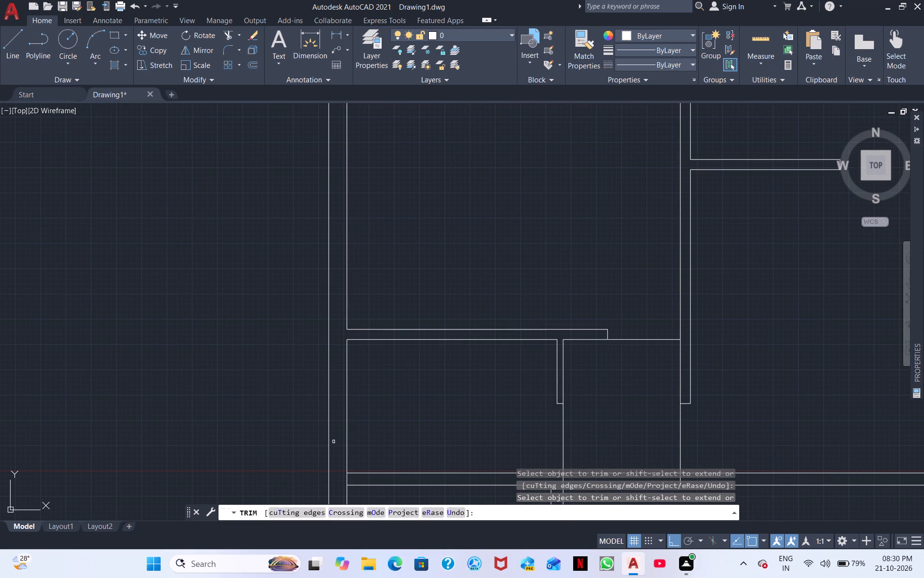
left_click(347, 481)
Trim the overlapping inner wall lines at the building's northwest outer corner.
scroll(393, 350, "down", 1)
middle_click_drag(424, 304, 342, 465)
scroll(305, 368, "up", 1)
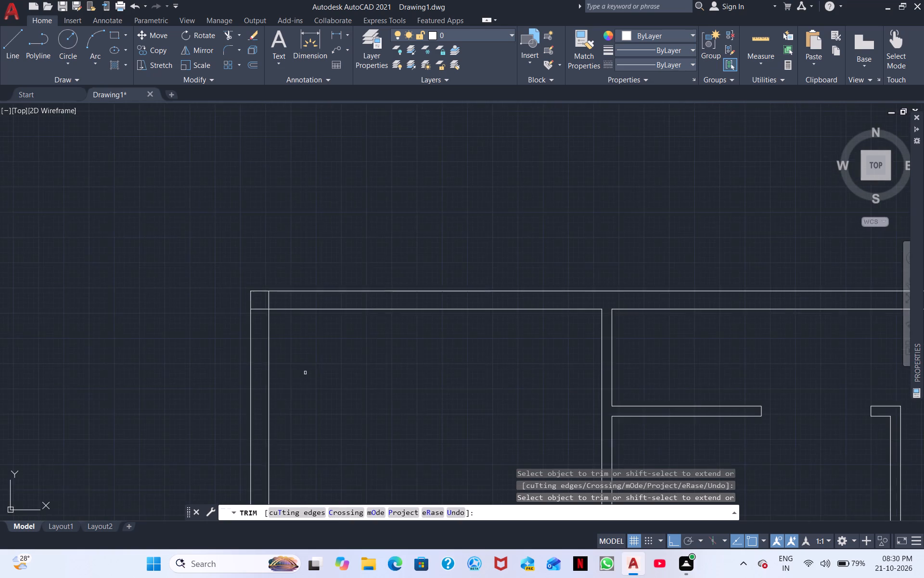
middle_click_drag(302, 376, 329, 446)
left_click_drag(303, 370, 292, 368)
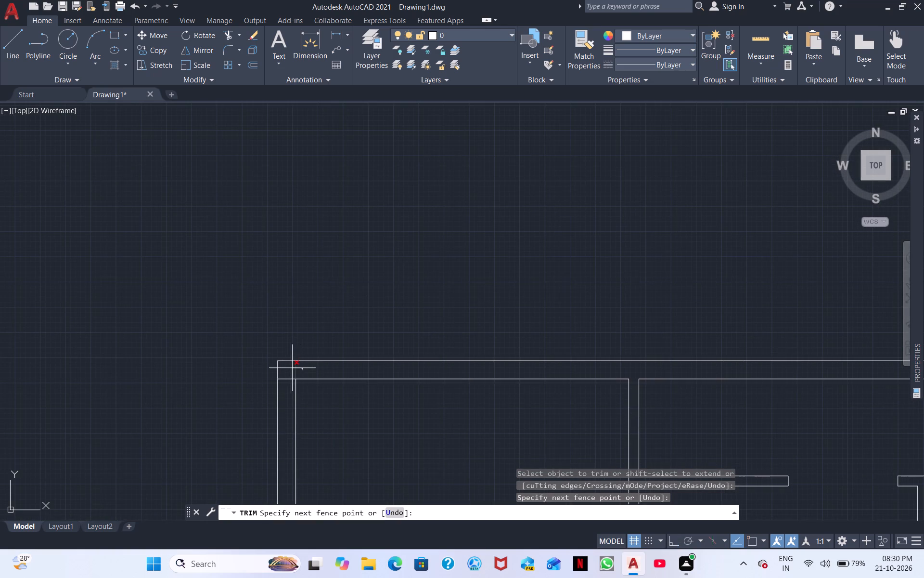
left_click_drag(292, 368, 285, 391)
Inspect the wall junctions from the northeast rooms down to the south rooms for leftover lines, and end the Trim command.
middle_click_drag(369, 410, 42, 325)
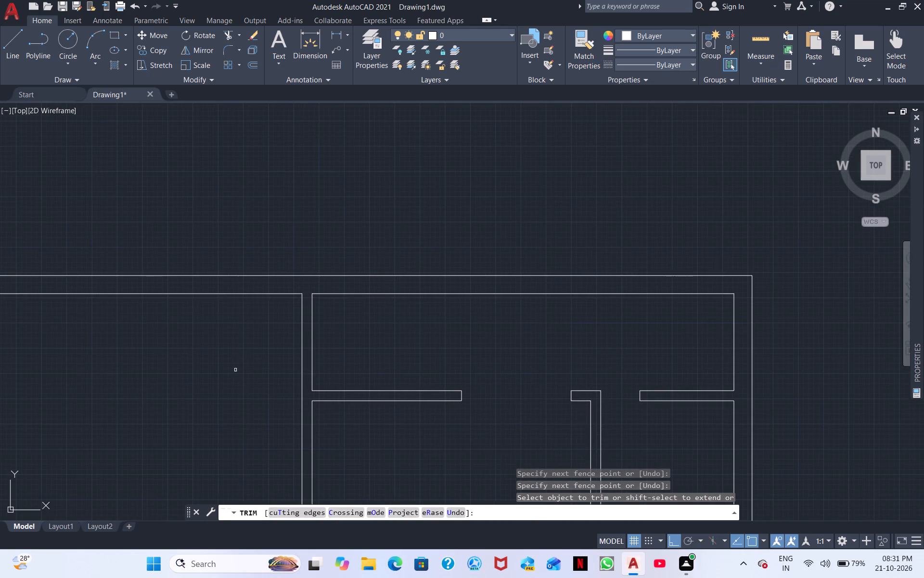
middle_click_drag(236, 370, 33, 287)
scroll(357, 374, "down", 1)
middle_click_drag(391, 438, 377, 343)
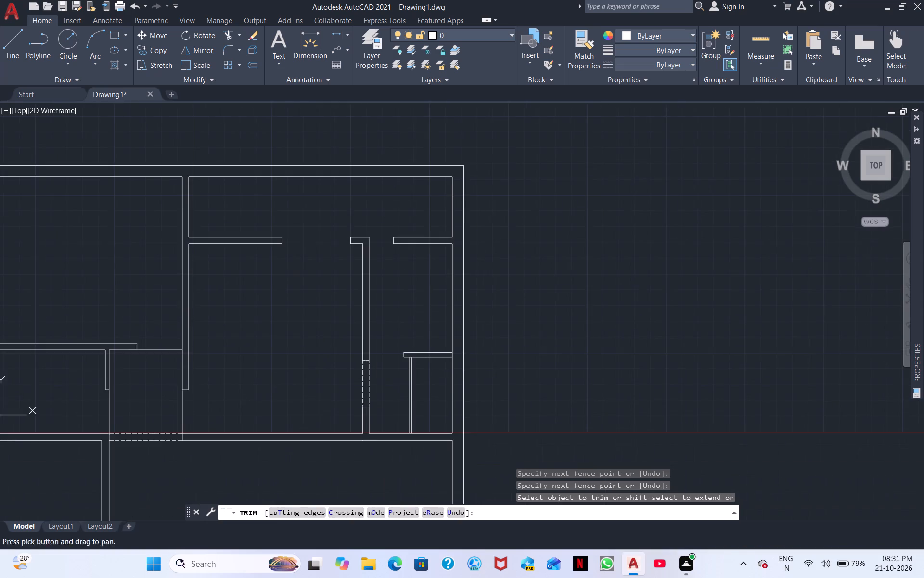
middle_click_drag(383, 388, 336, 313)
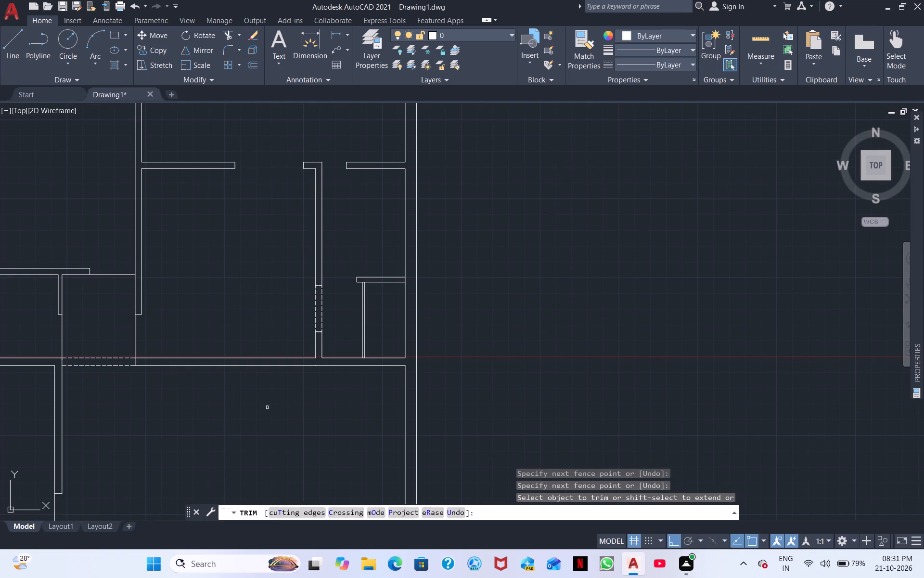
scroll(203, 418, "down", 1)
middle_click_drag(207, 427, 267, 286)
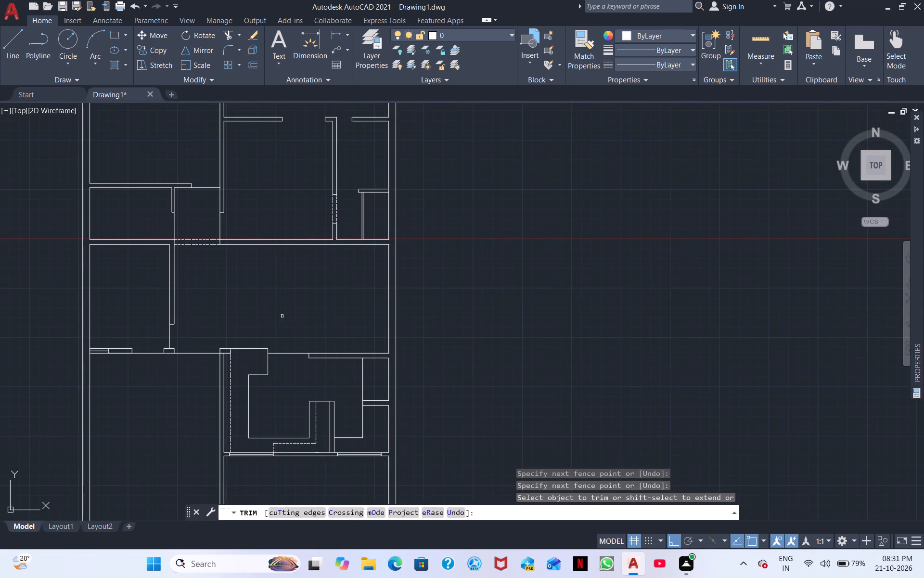
middle_click_drag(295, 327, 301, 244)
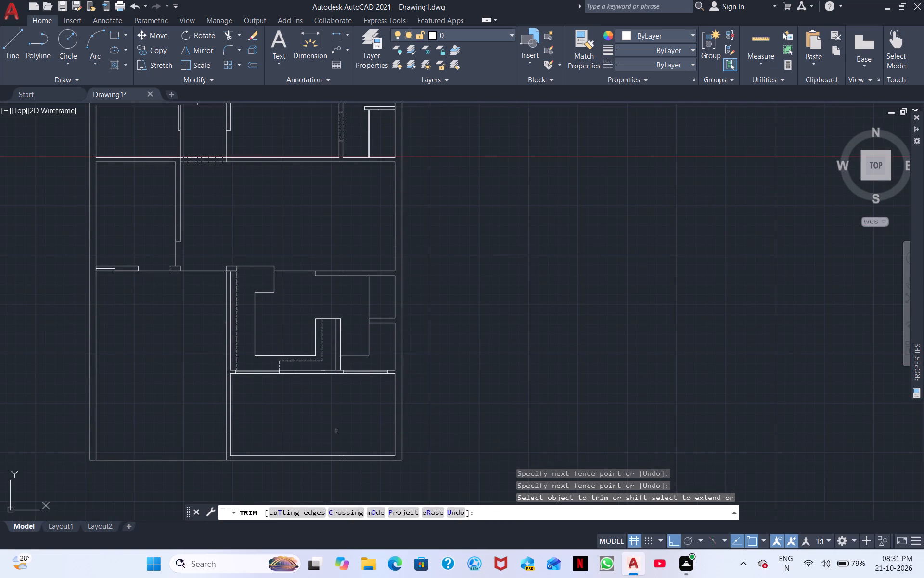
right_click(336, 431)
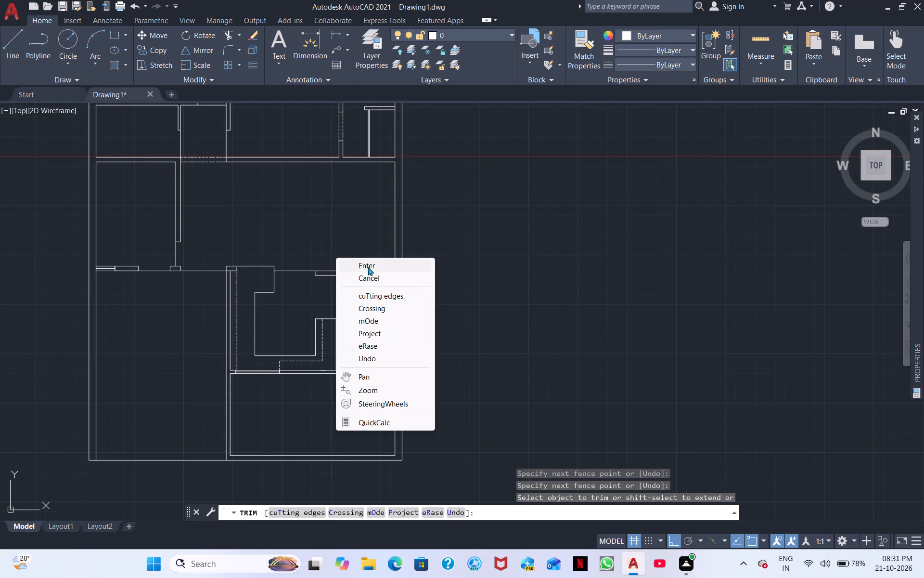
left_click(368, 267)
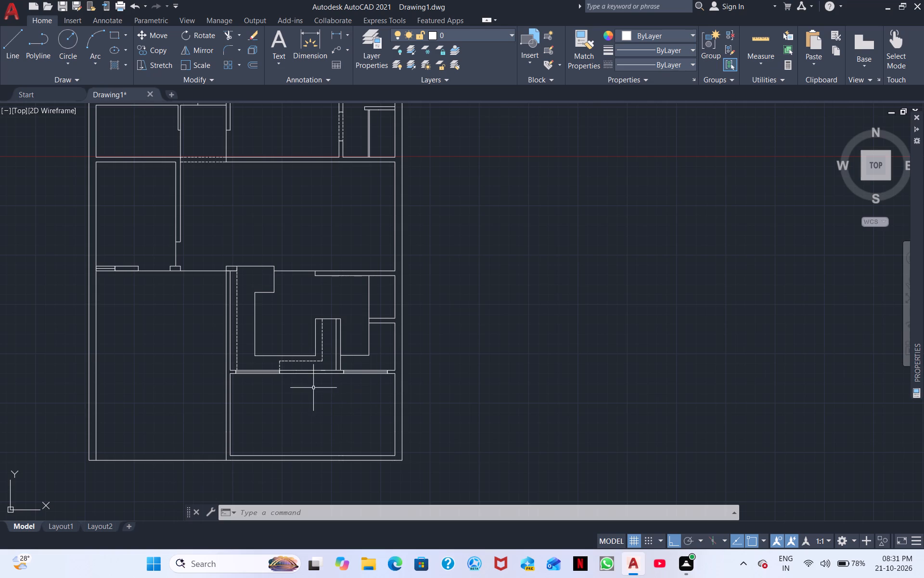
Trim the horizontal line spanning the opening between the stepped outline and the wall end north of the southeast room.
middle_click_drag(285, 290, 298, 419)
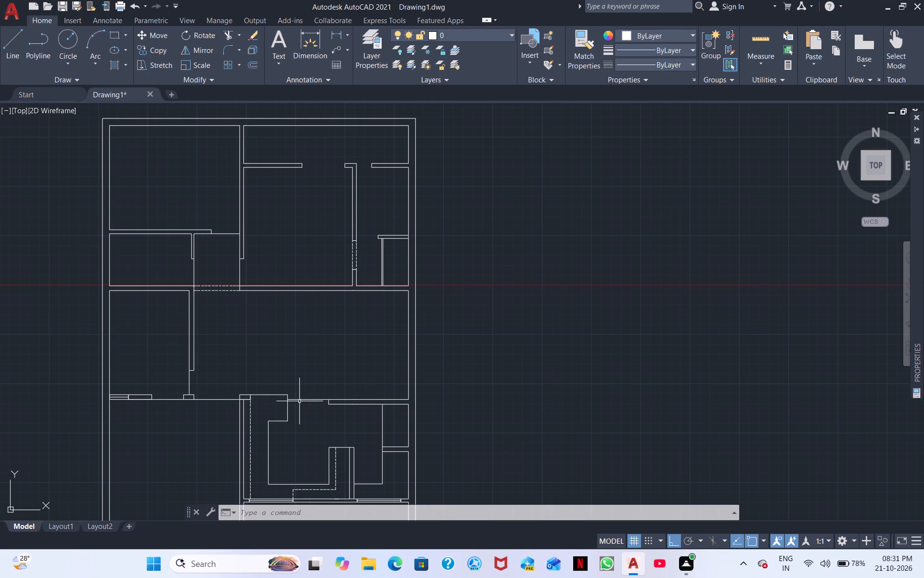
scroll(302, 400, "up", 3)
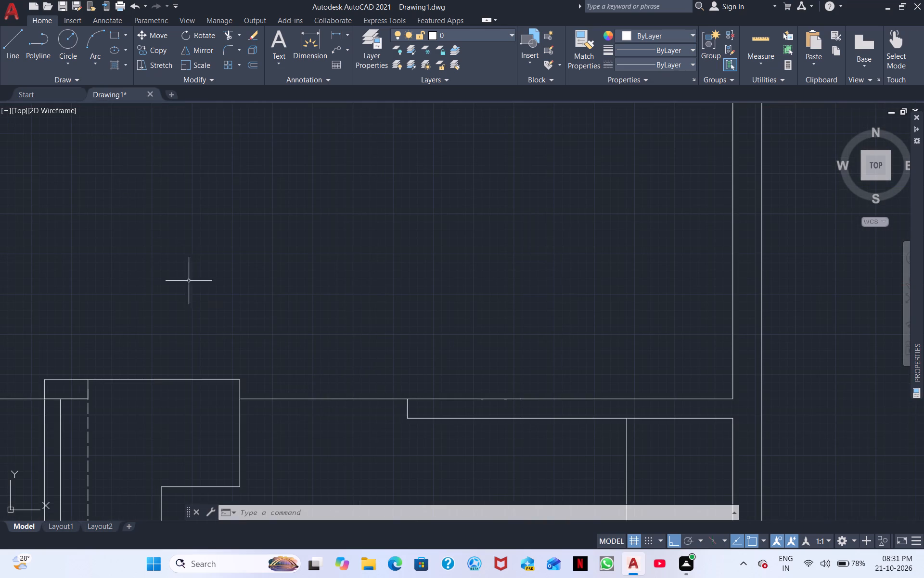
left_click(231, 37)
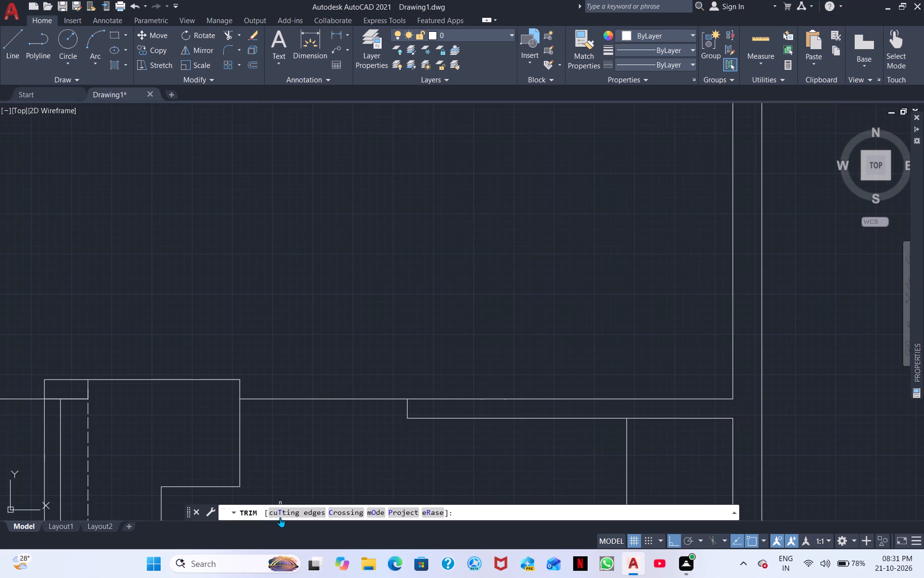
left_click_drag(312, 390, 312, 422)
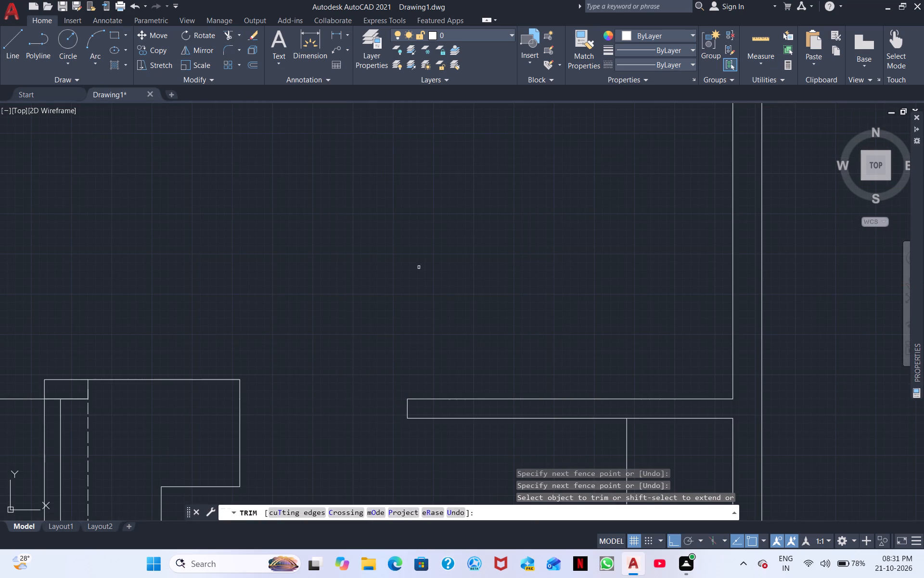
Draw an ACAD_ISO02W100 dashed line across the opening between the stepped outline and the wall end north of the southeast room.
left_click(633, 67)
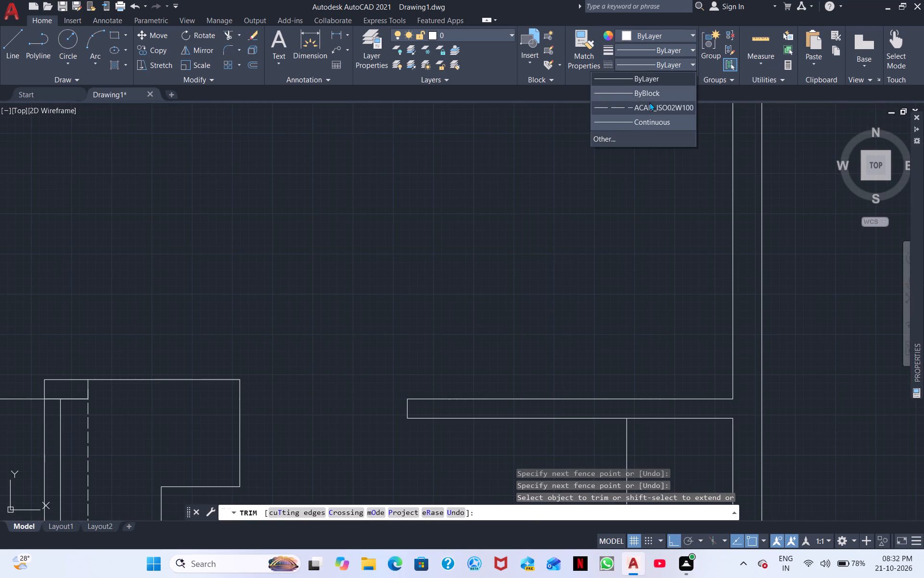
left_click(651, 103)
left_click(12, 57)
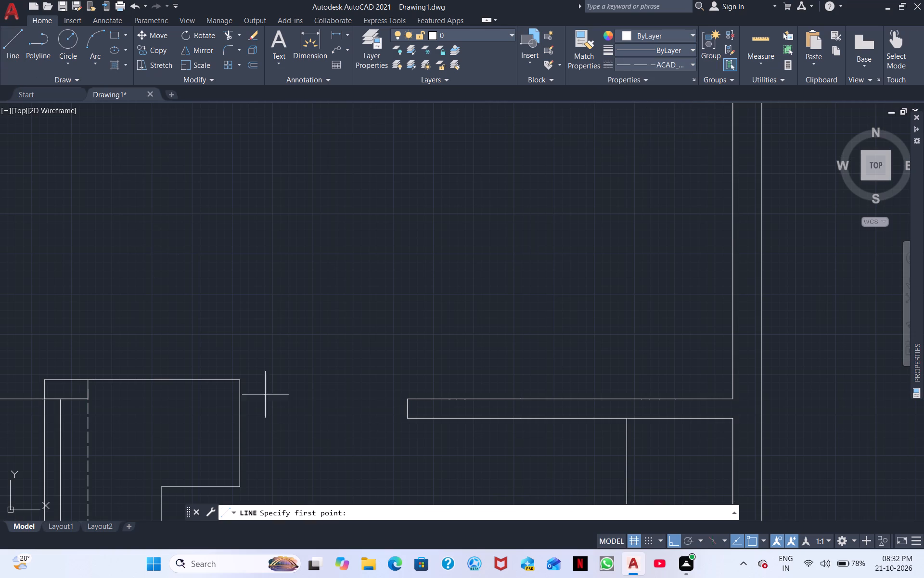
left_click(410, 397)
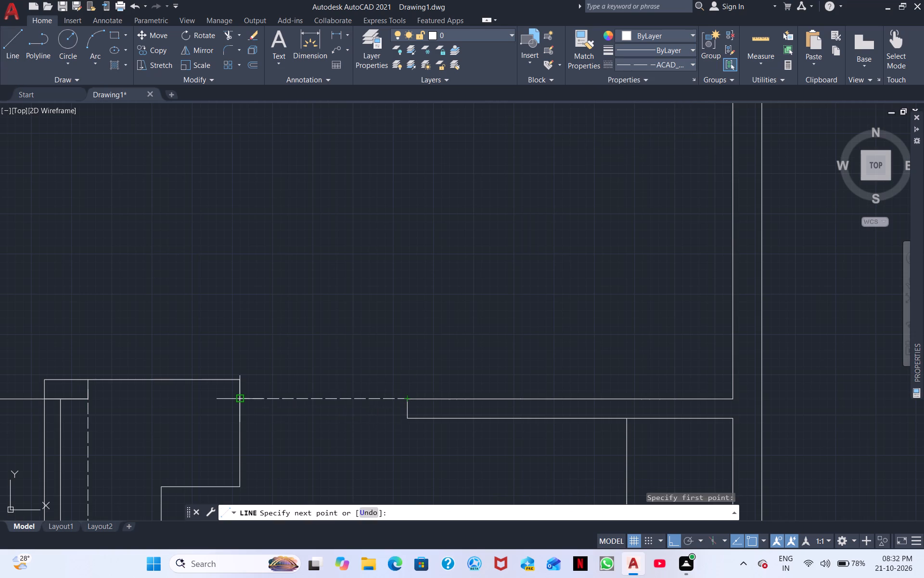
left_click(238, 398)
right_click(265, 376)
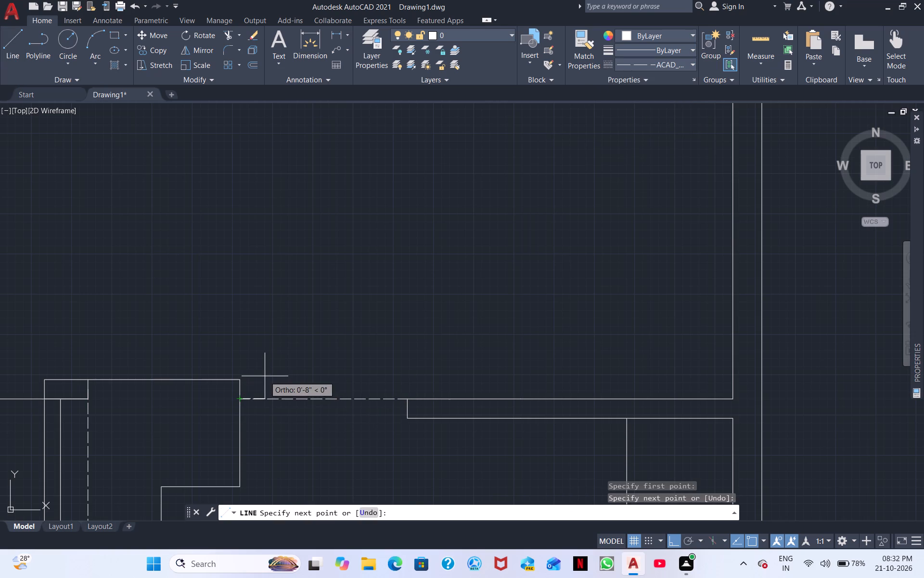
left_click(296, 400)
Start a Hatch with the ANSI32 pattern and pick the connected wall interior at the middle cross wall as its area.
scroll(295, 404, "down", 2)
middle_click_drag(299, 437, 369, 324)
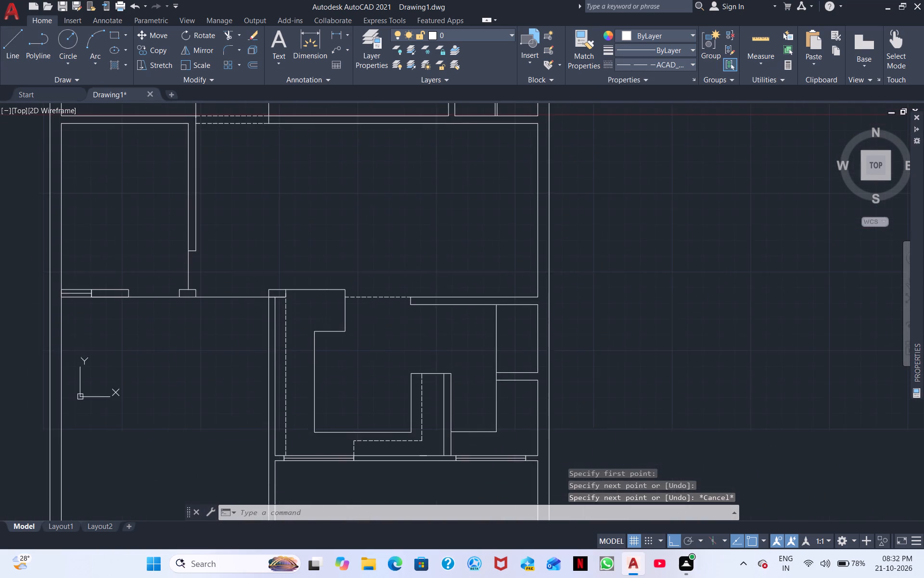
middle_click_drag(379, 376, 457, 308)
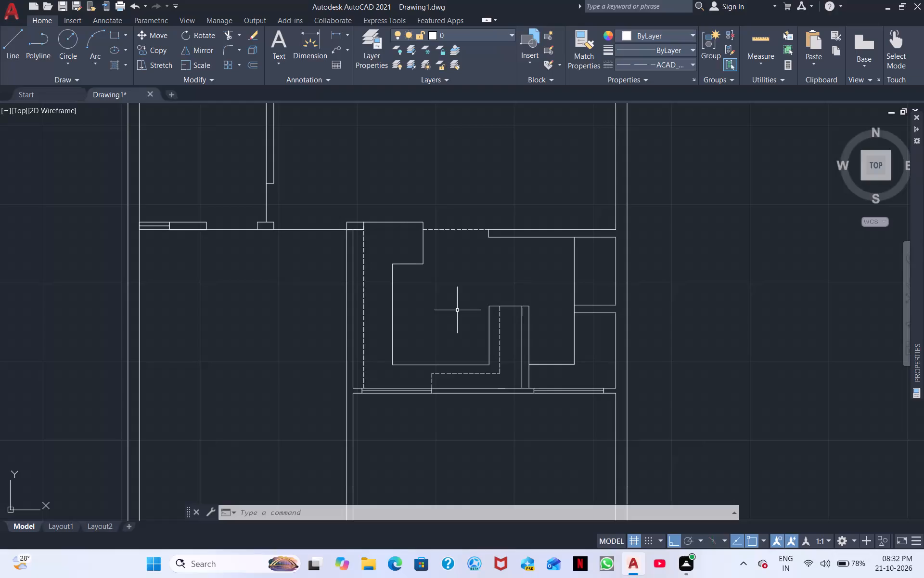
middle_click_drag(253, 284, 269, 403)
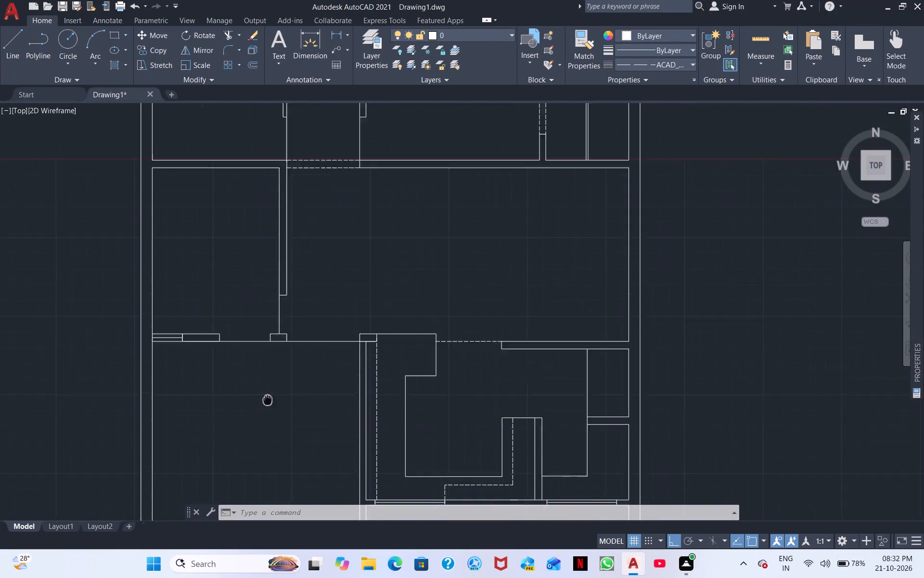
middle_click_drag(269, 403, 282, 439)
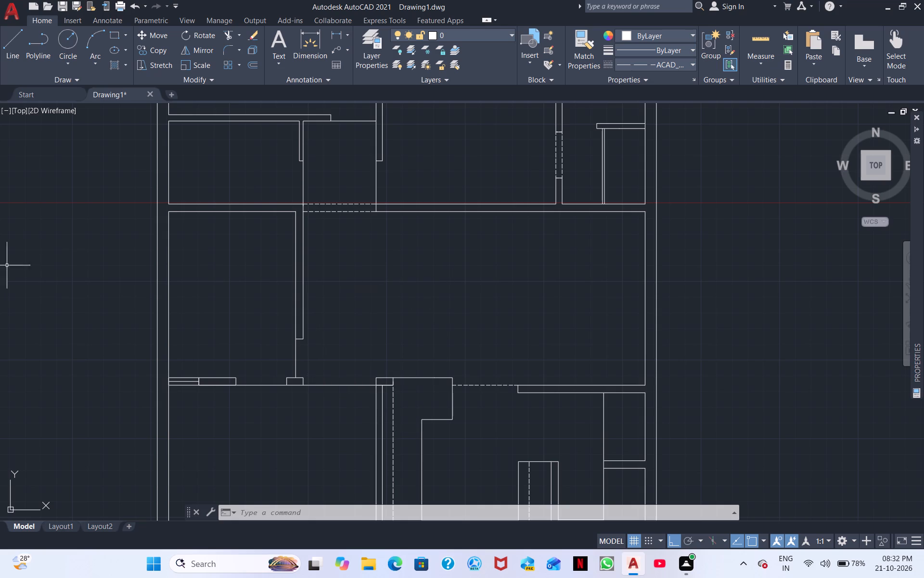
left_click(117, 66)
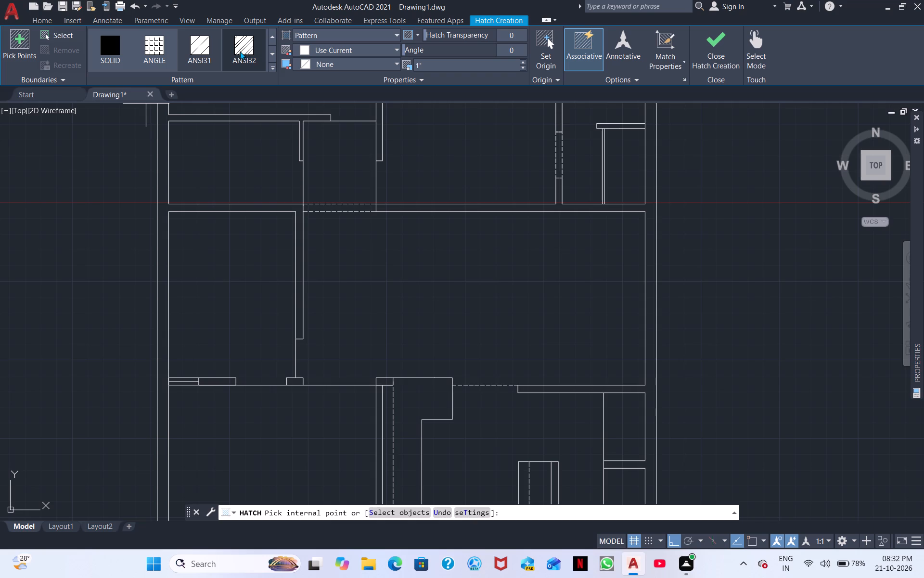
left_click(246, 51)
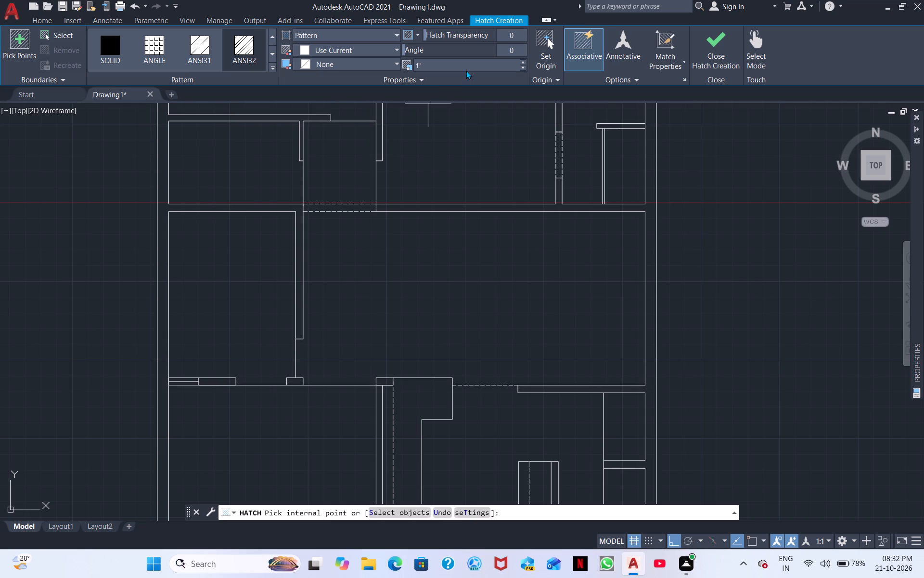
left_click(300, 223)
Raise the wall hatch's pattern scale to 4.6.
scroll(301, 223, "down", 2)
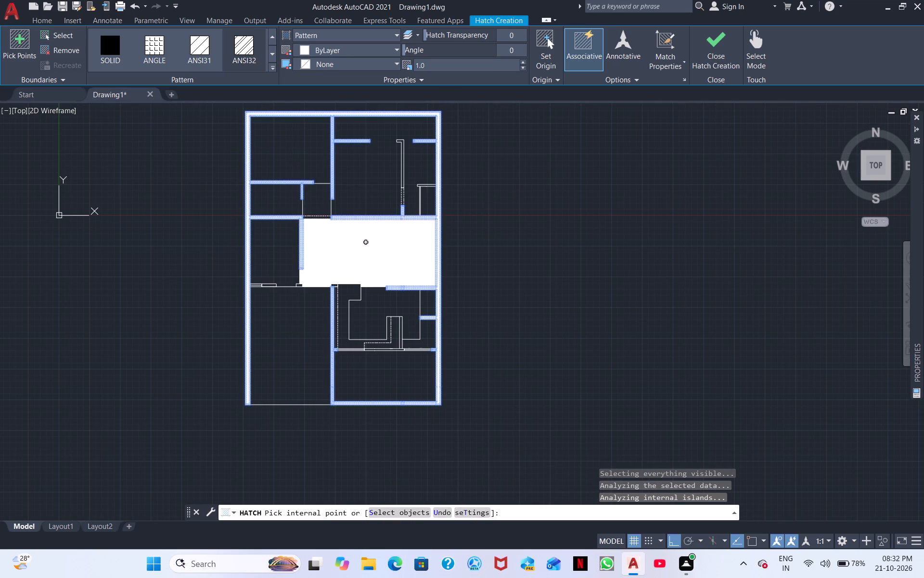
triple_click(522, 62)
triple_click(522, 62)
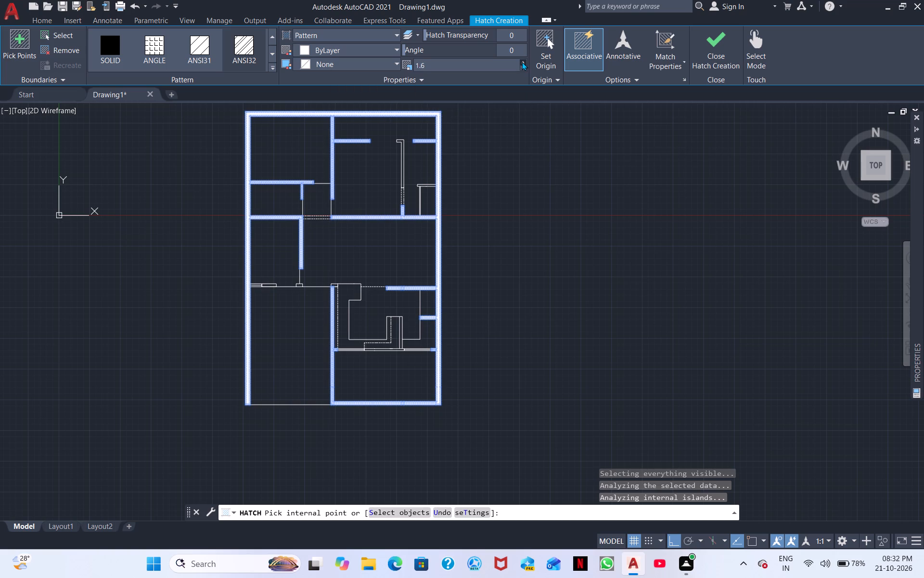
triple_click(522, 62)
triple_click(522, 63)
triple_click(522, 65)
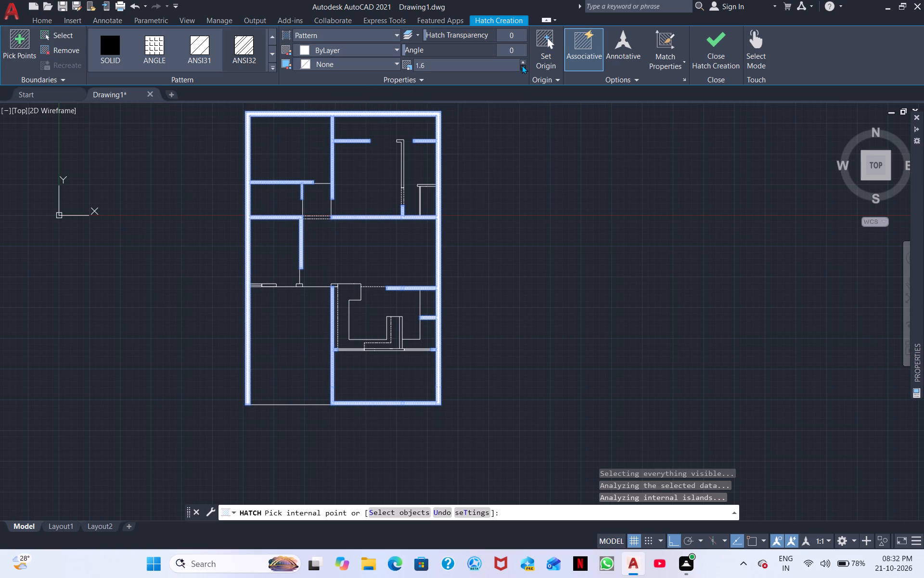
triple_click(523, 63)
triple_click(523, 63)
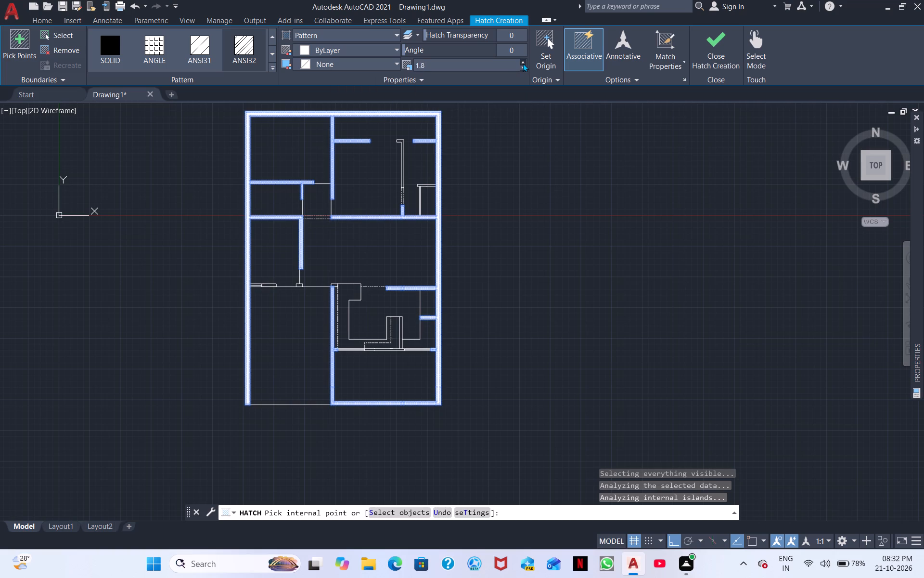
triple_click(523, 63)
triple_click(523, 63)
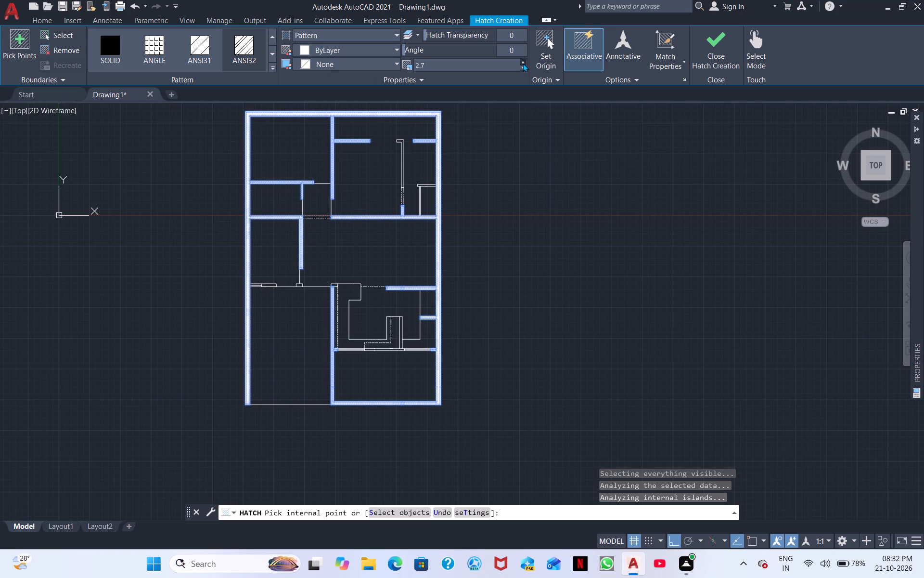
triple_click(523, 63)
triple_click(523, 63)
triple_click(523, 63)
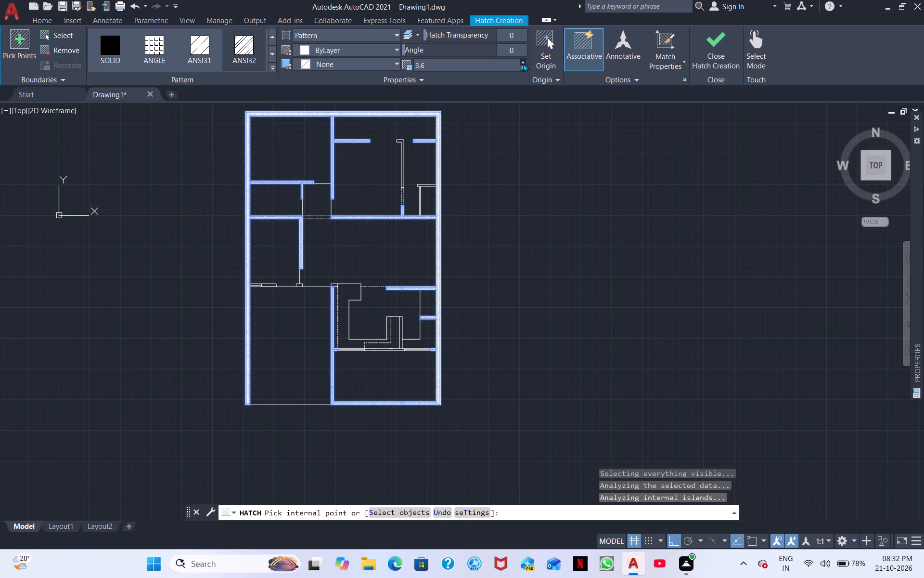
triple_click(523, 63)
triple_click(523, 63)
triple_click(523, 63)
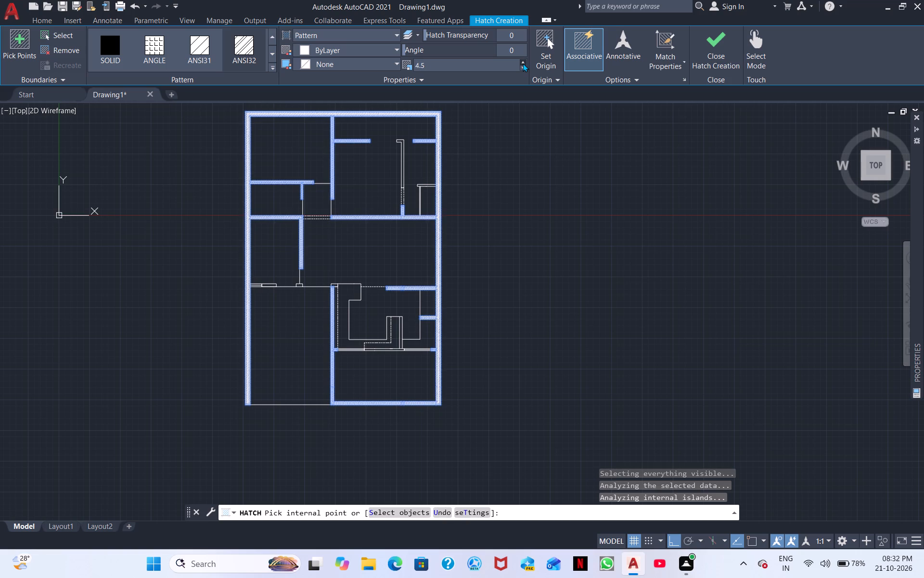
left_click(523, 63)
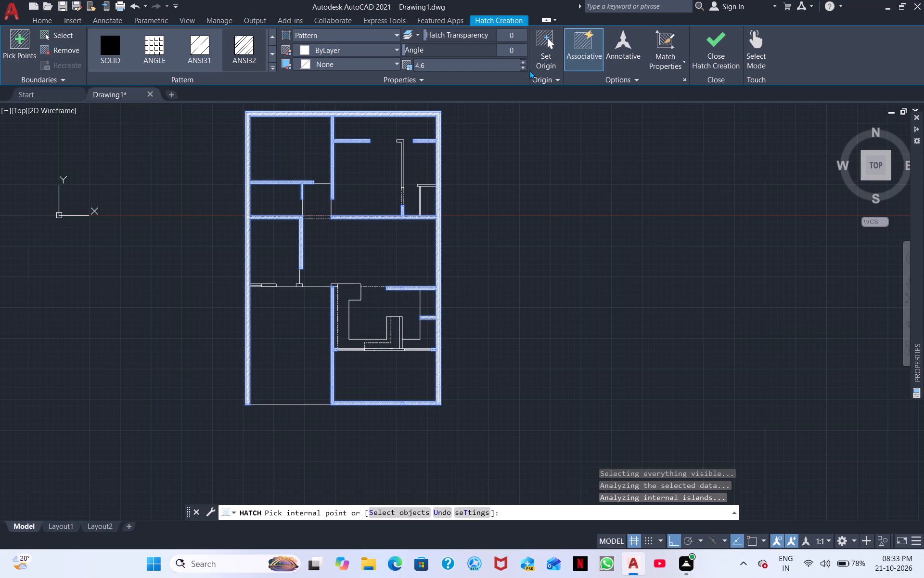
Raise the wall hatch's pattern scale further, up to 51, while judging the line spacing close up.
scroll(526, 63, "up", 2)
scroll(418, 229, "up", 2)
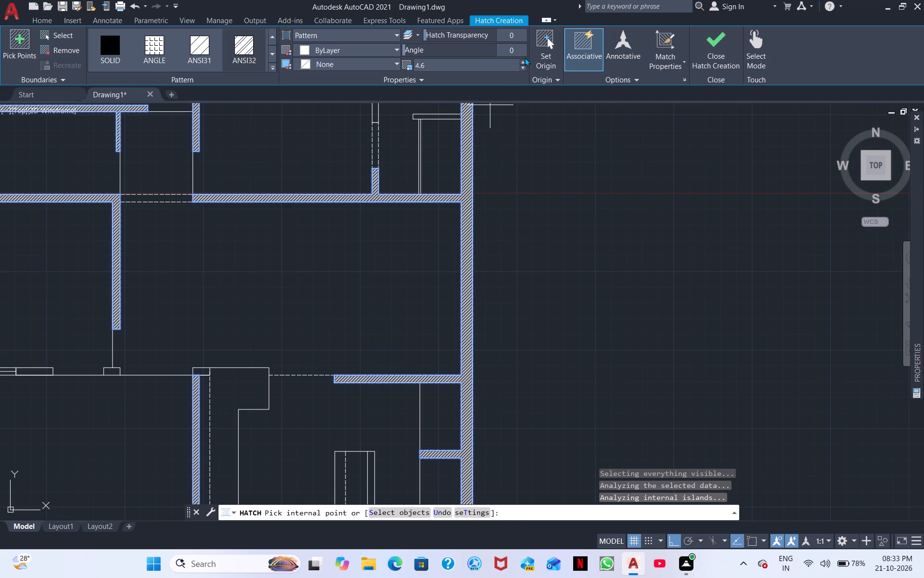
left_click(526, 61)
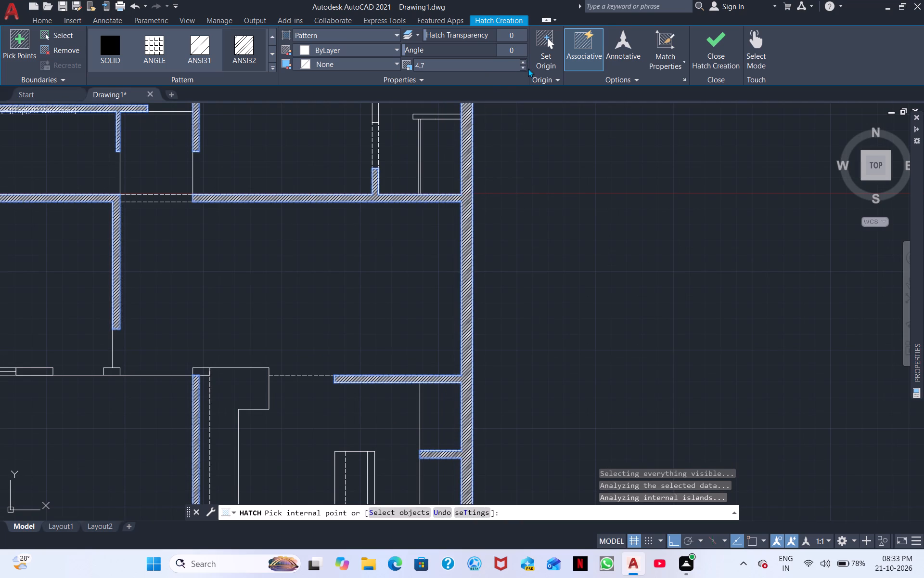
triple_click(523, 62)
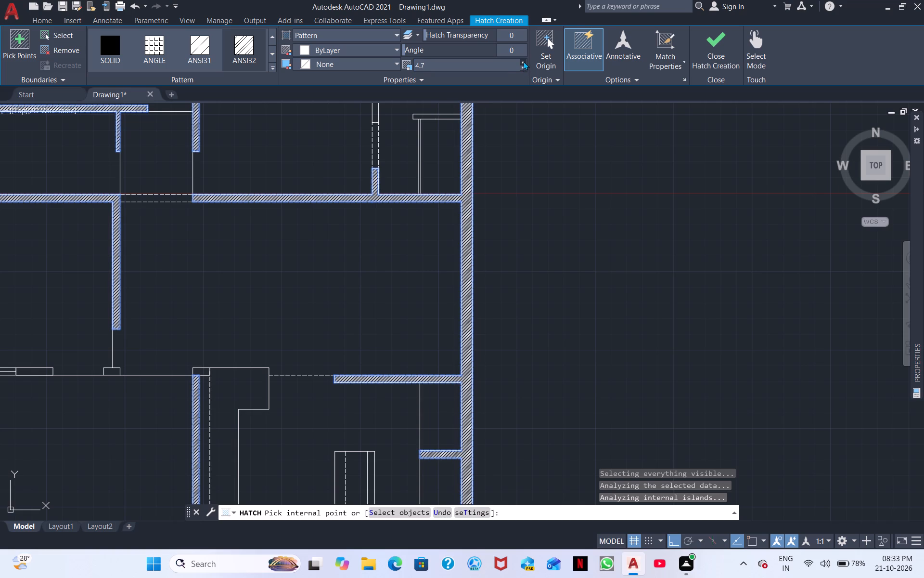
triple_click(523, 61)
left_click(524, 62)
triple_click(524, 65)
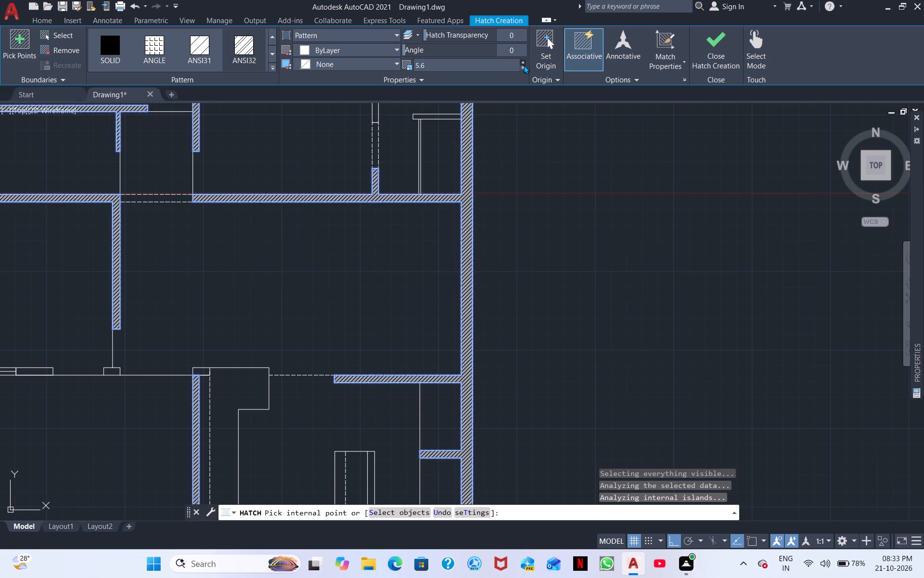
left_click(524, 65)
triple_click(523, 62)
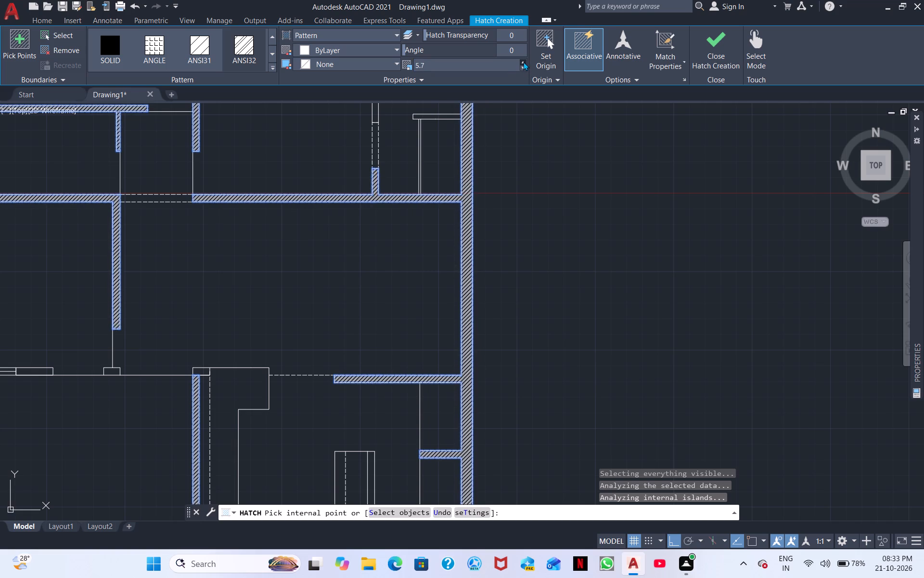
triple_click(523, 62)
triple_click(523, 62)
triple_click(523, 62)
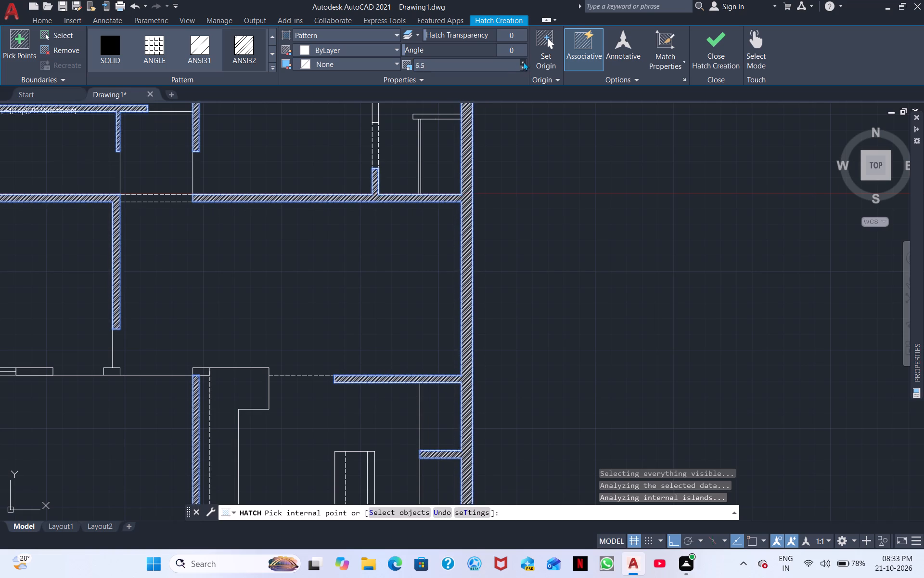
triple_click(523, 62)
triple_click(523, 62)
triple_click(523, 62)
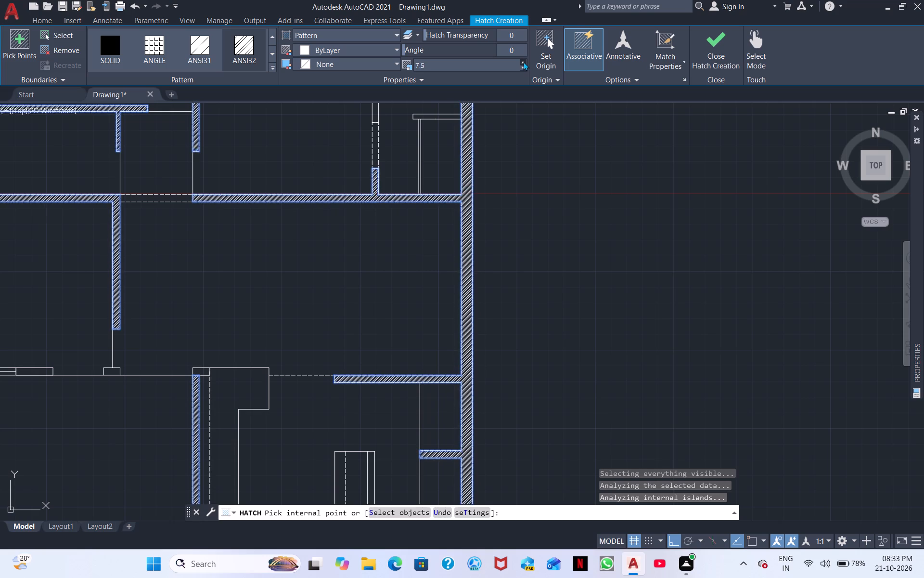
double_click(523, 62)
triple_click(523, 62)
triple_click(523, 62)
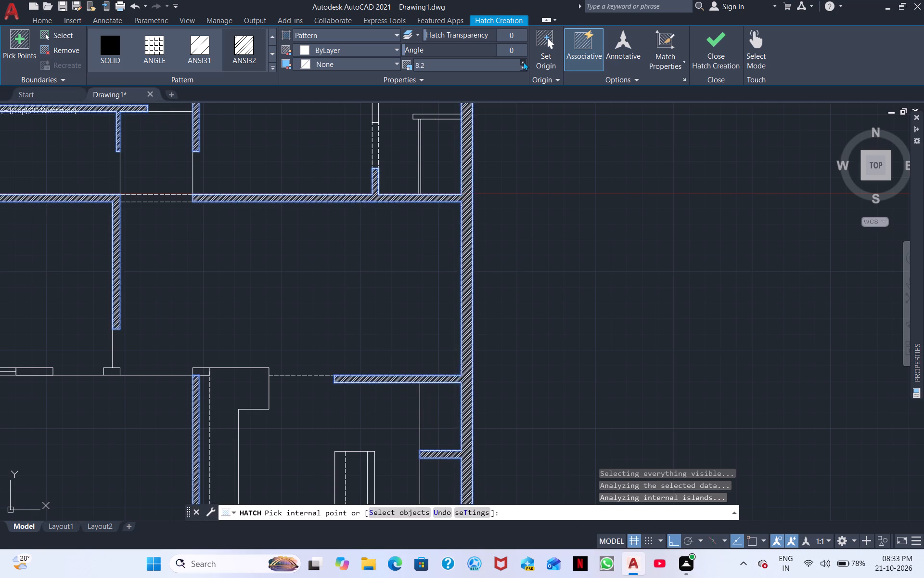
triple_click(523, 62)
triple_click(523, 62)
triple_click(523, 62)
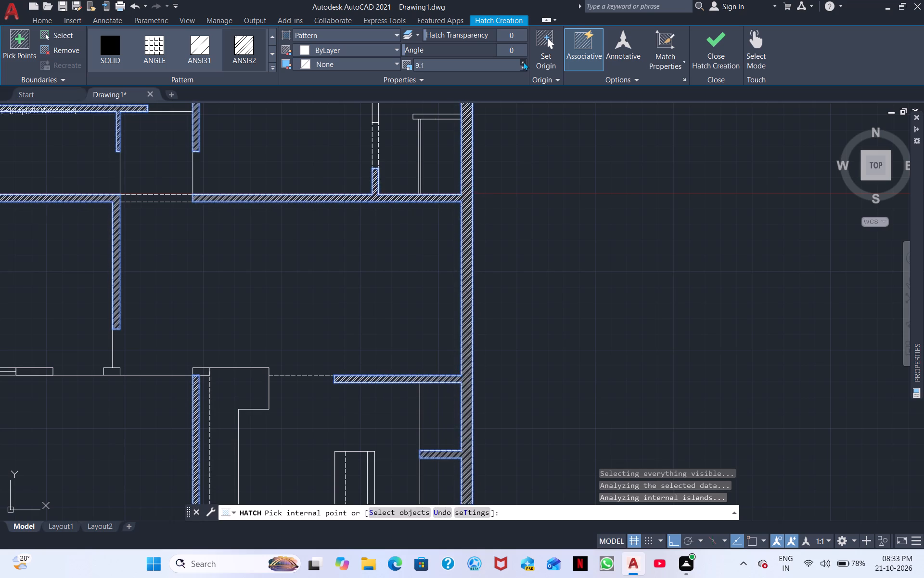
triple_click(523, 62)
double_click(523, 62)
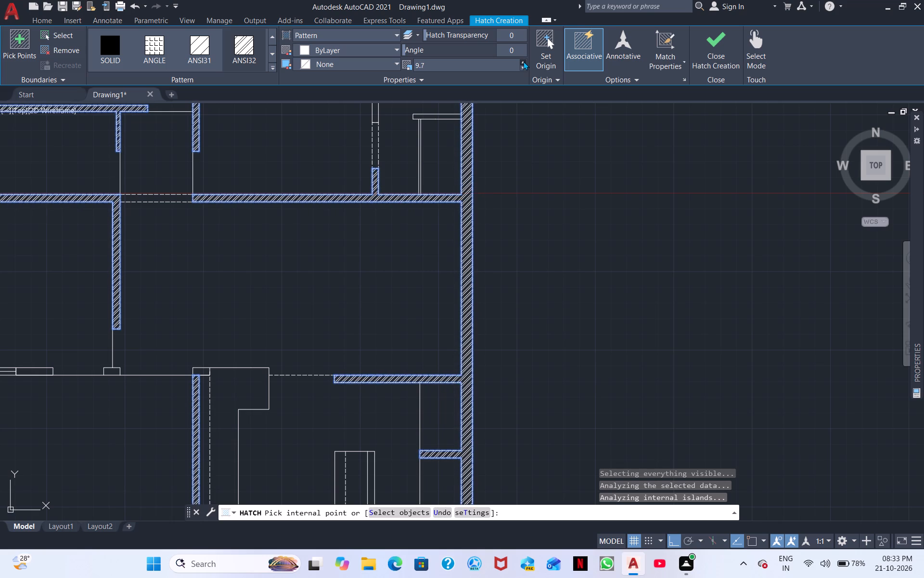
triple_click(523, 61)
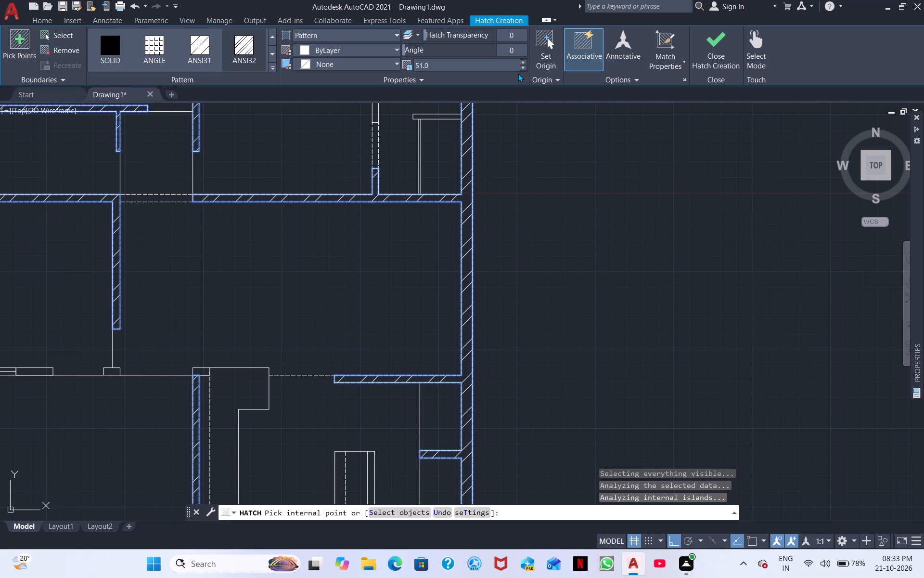
Set the wall hatch's pattern scale to 16.
triple_click(524, 68)
triple_click(524, 67)
triple_click(524, 67)
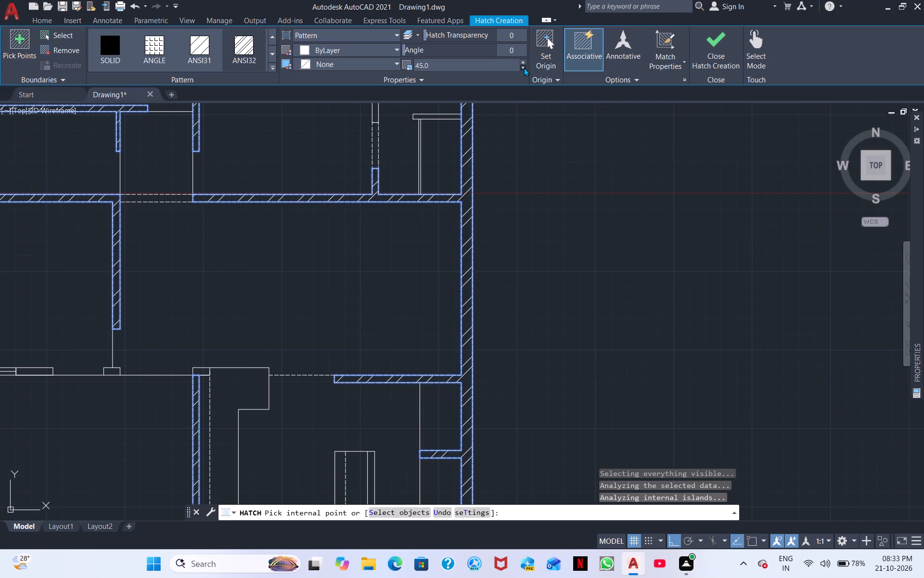
triple_click(524, 67)
triple_click(524, 67)
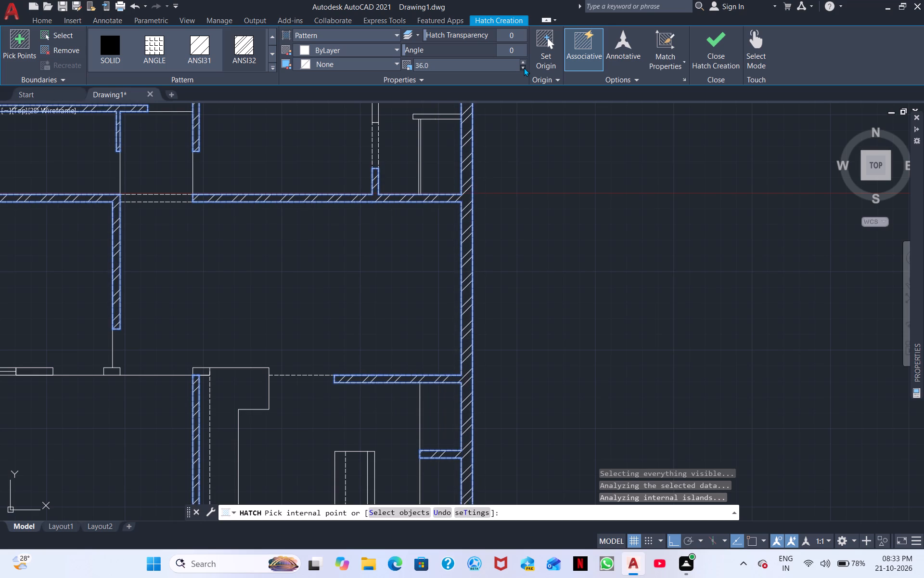
triple_click(524, 67)
triple_click(524, 67)
triple_click(524, 67)
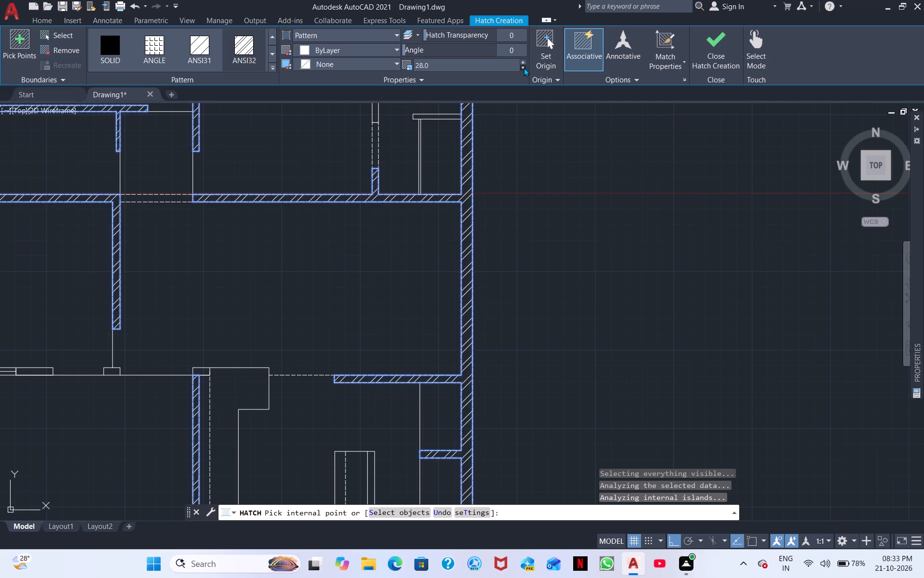
triple_click(524, 67)
triple_click(524, 67)
double_click(524, 67)
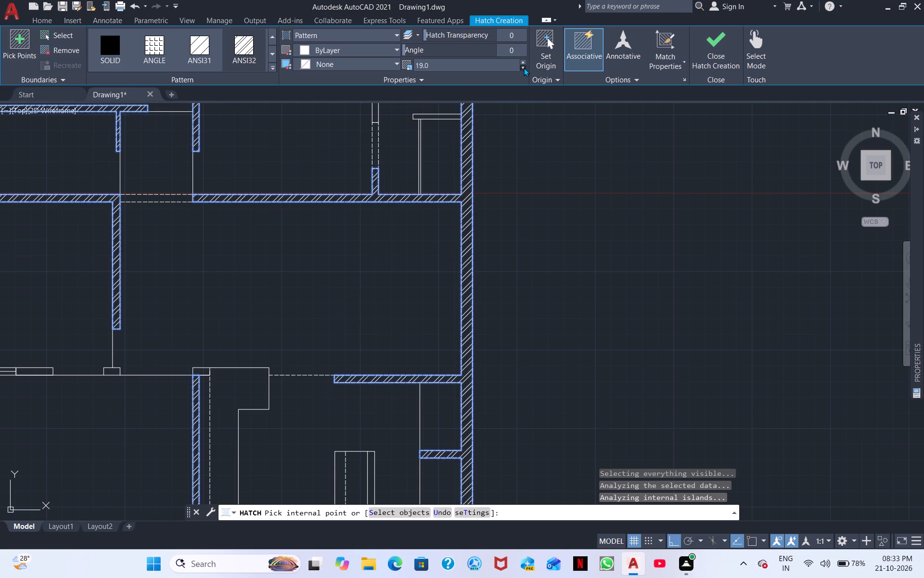
triple_click(524, 67)
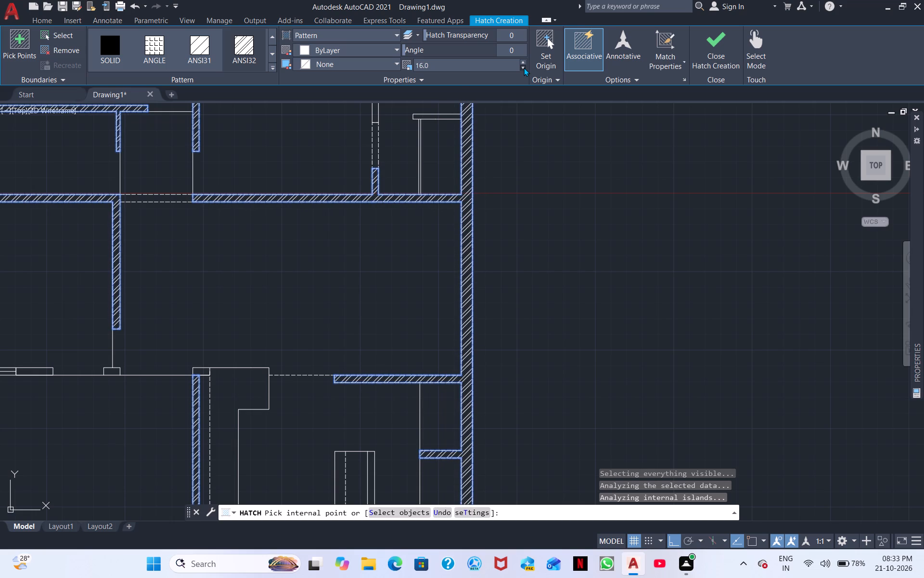
Add the partition wall north of the dashed opening between the northeast rooms to the ANSI32 hatch.
middle_click_drag(418, 269, 458, 426)
left_click(414, 232)
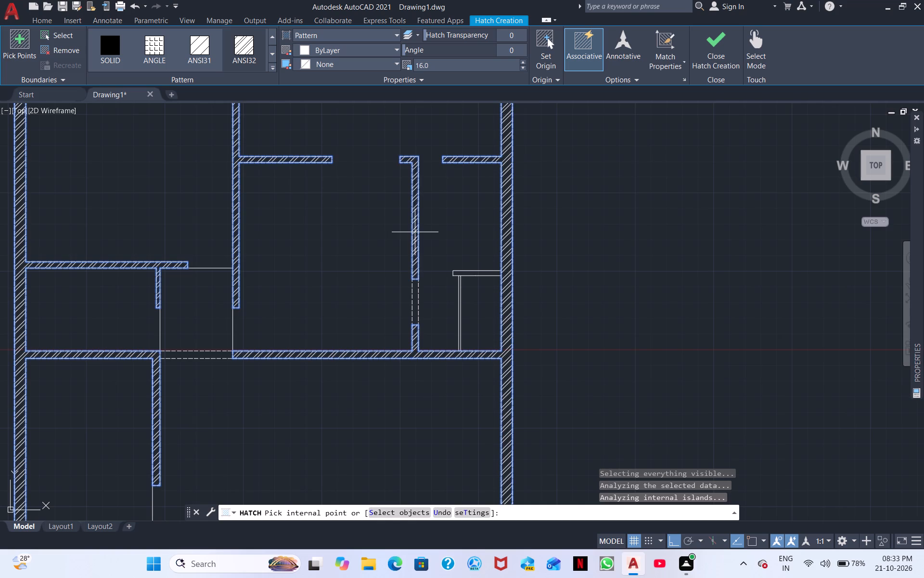
Add the two short wall pieces south of the middle west room, beside the window, to the ANSI32 hatch.
scroll(369, 260, "down", 1)
middle_click_drag(339, 279, 456, 206)
middle_click_drag(410, 288, 411, 147)
scroll(310, 200, "up", 4)
left_click(279, 306)
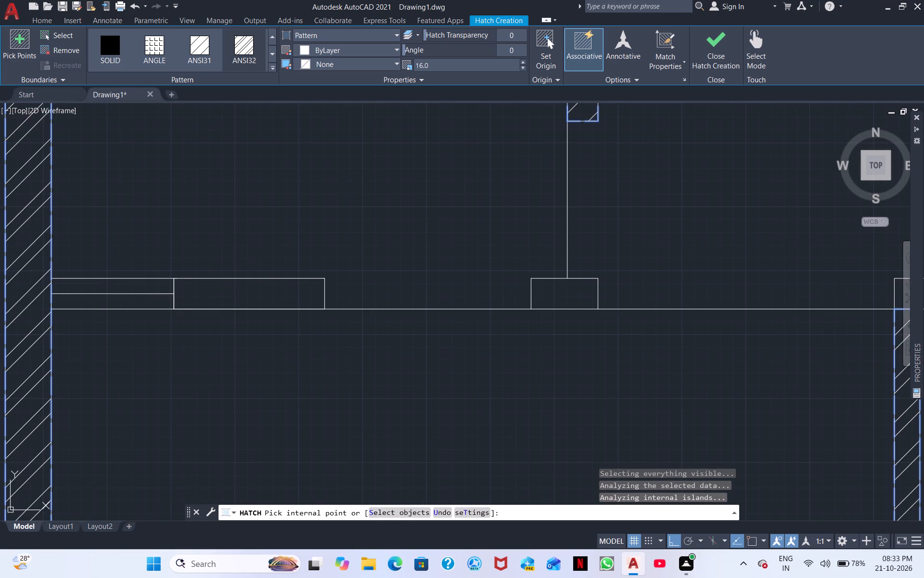
left_click(557, 292)
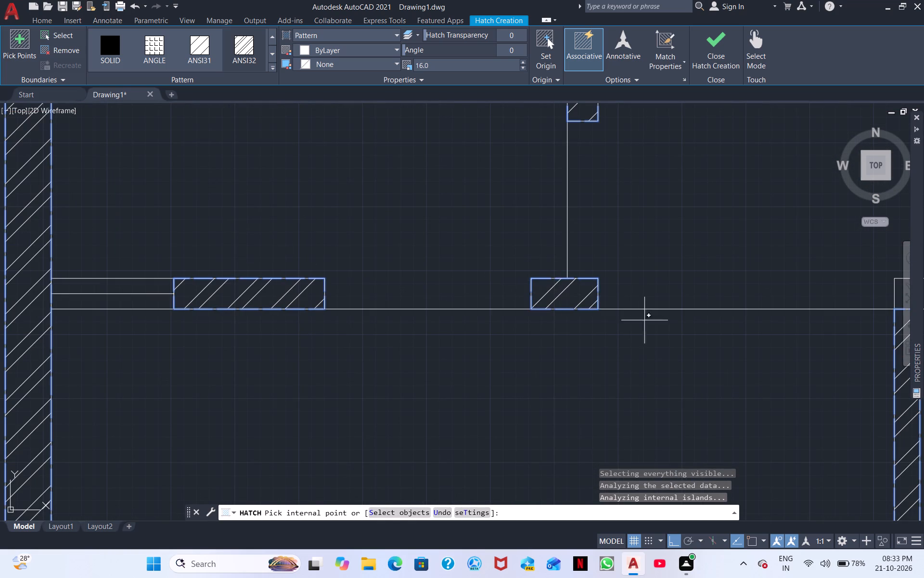
Add the wall piece between the two windows north of the southeast room to the ANSI32 hatch.
scroll(645, 326, "down", 2)
middle_click_drag(661, 353, 510, 287)
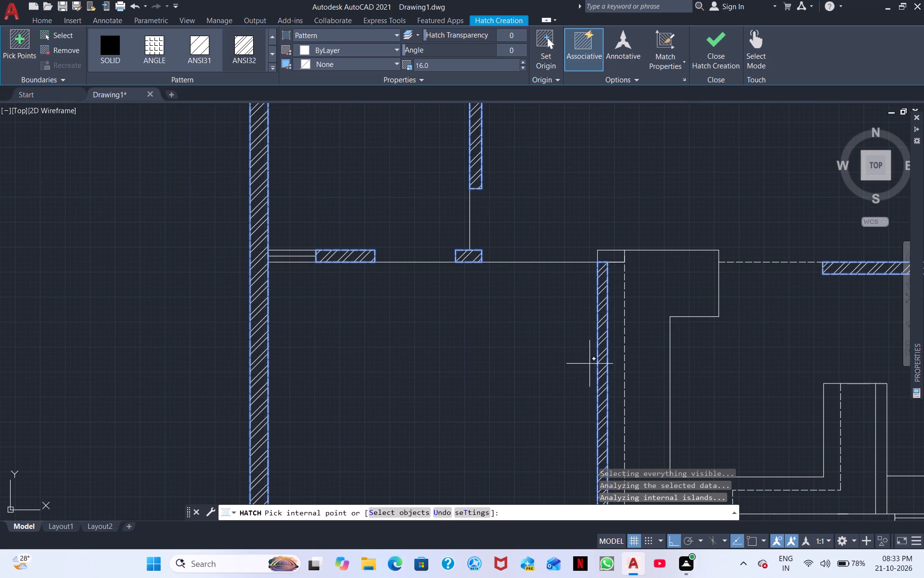
middle_click_drag(557, 354, 373, 277)
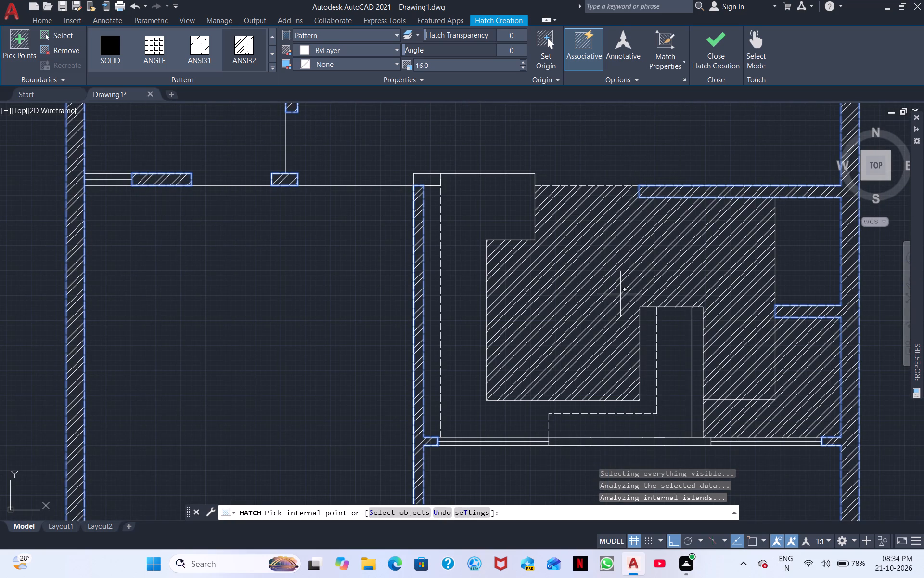
middle_click_drag(827, 397, 825, 394)
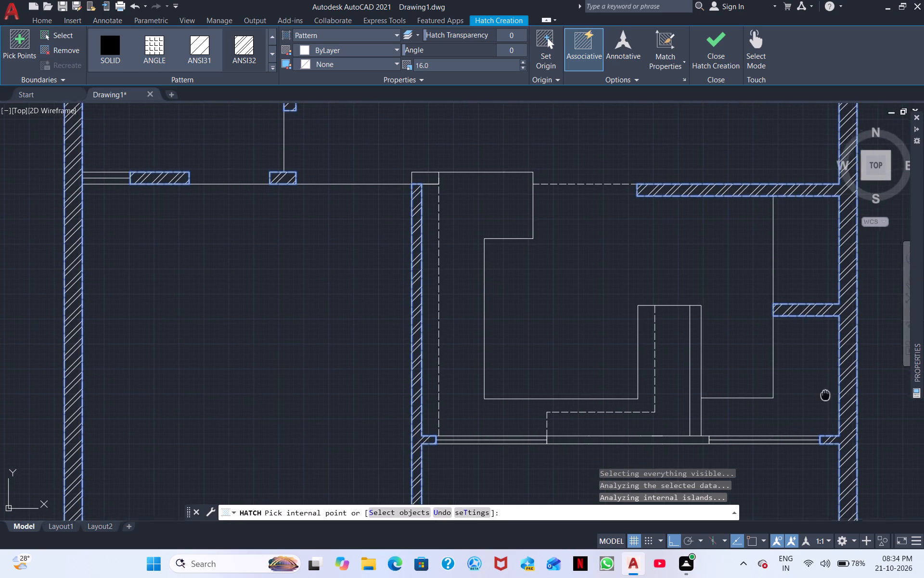
middle_click_drag(825, 394, 680, 221)
middle_click_drag(572, 404, 618, 355)
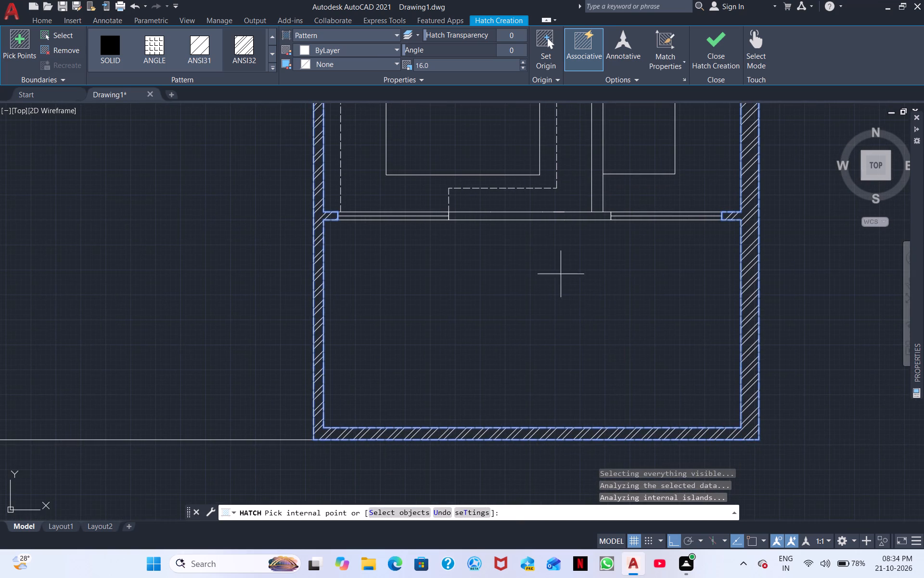
left_click(526, 212)
Add the short stub wall projecting from the east outer wall in the northeast room to the ANSI32 hatch.
middle_click_drag(527, 315, 653, 321)
scroll(654, 325, "down", 1)
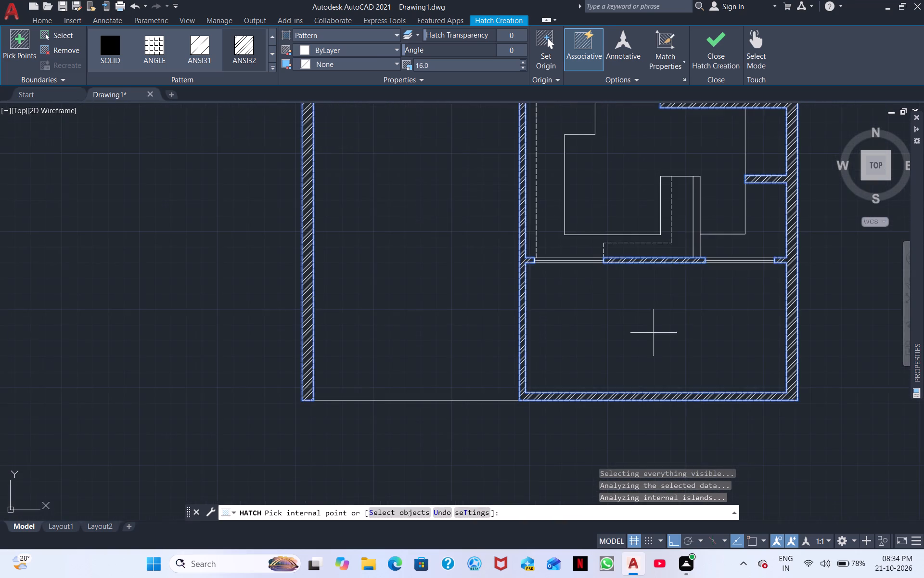
middle_click_drag(693, 310, 603, 386)
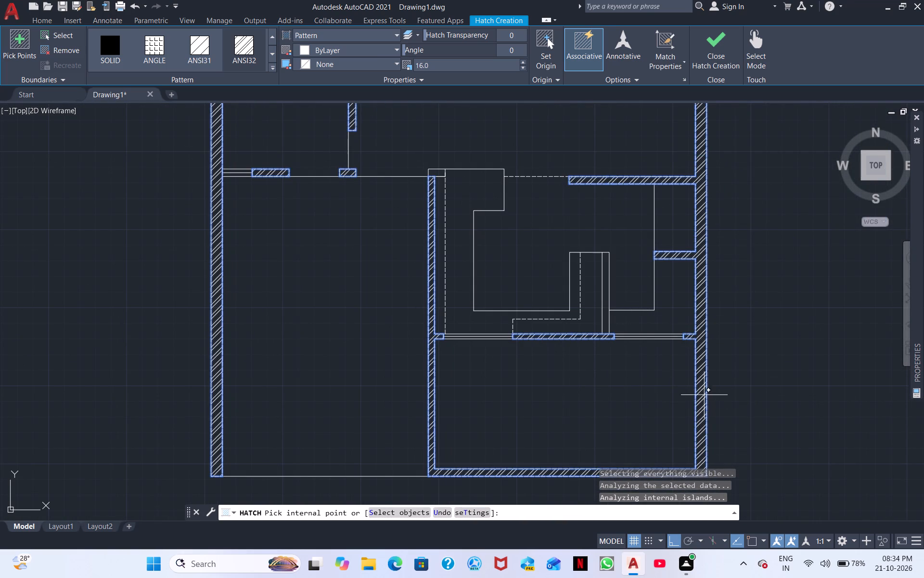
scroll(681, 422, "down", 1)
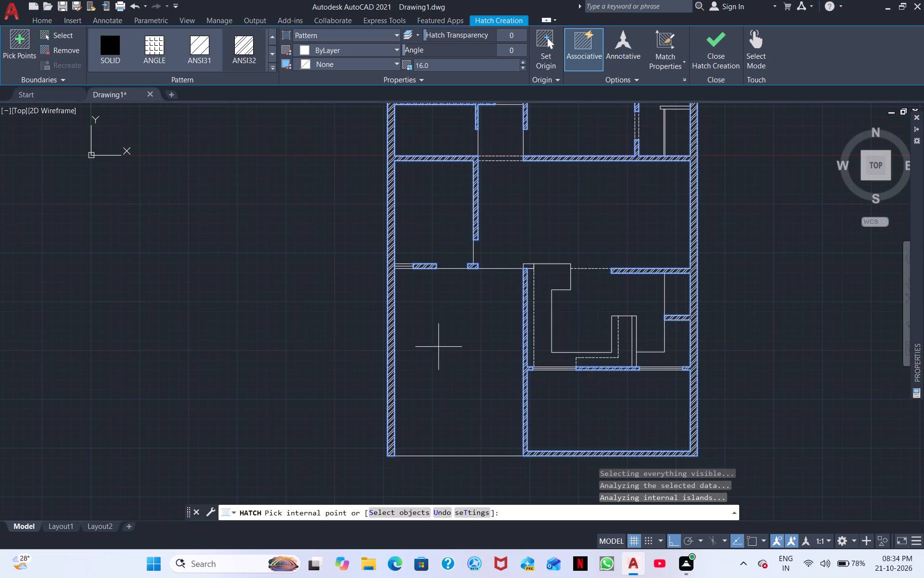
middle_click_drag(580, 197, 515, 237)
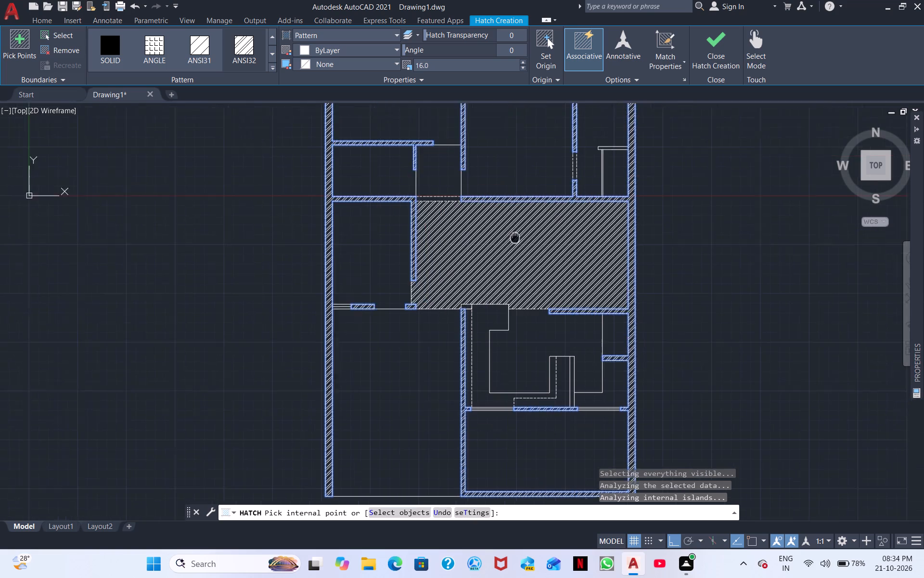
middle_click_drag(515, 237, 401, 250)
middle_click_drag(611, 324, 639, 427)
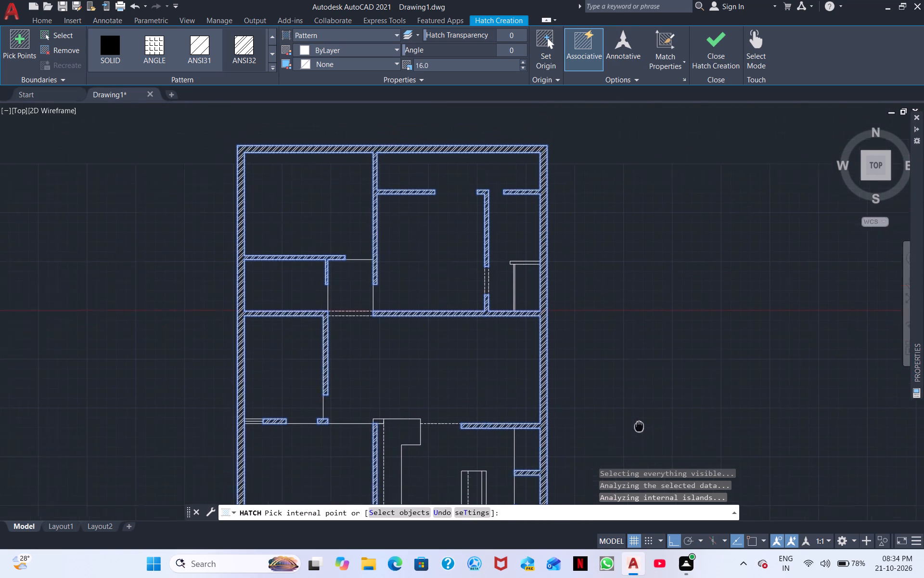
middle_click_drag(639, 427, 645, 459)
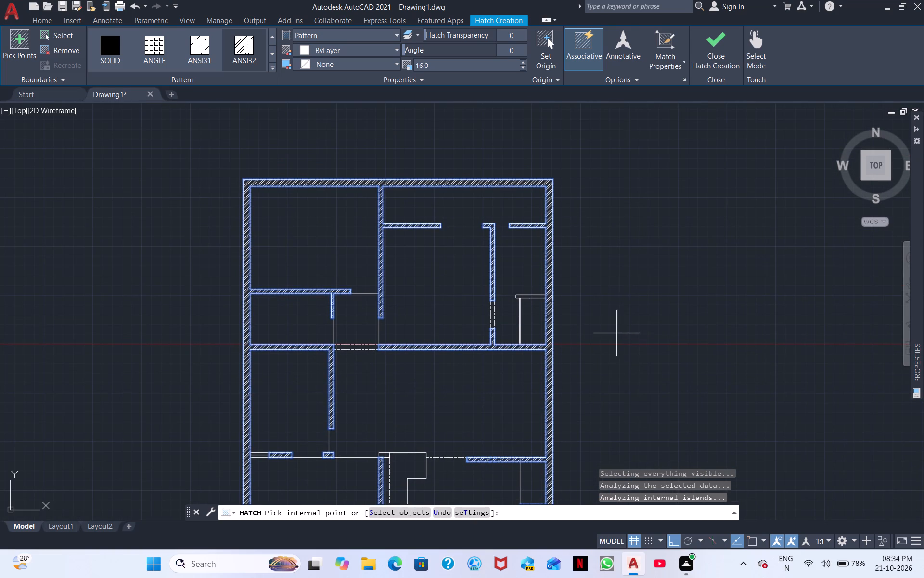
scroll(524, 293, "up", 3)
left_click(547, 302)
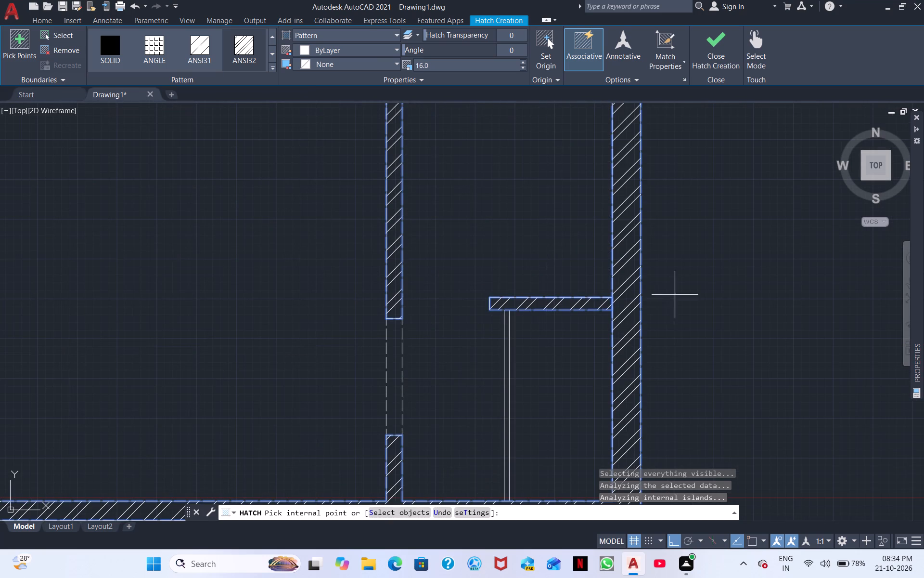
Lower the wall hatch's pattern scale to 7.6 and finish the hatch.
double_click(521, 66)
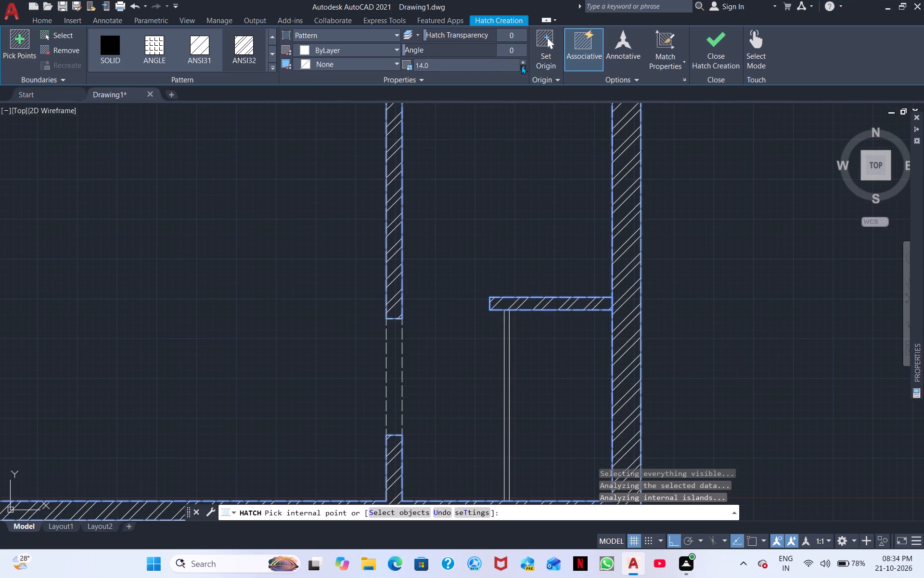
triple_click(521, 66)
triple_click(521, 66)
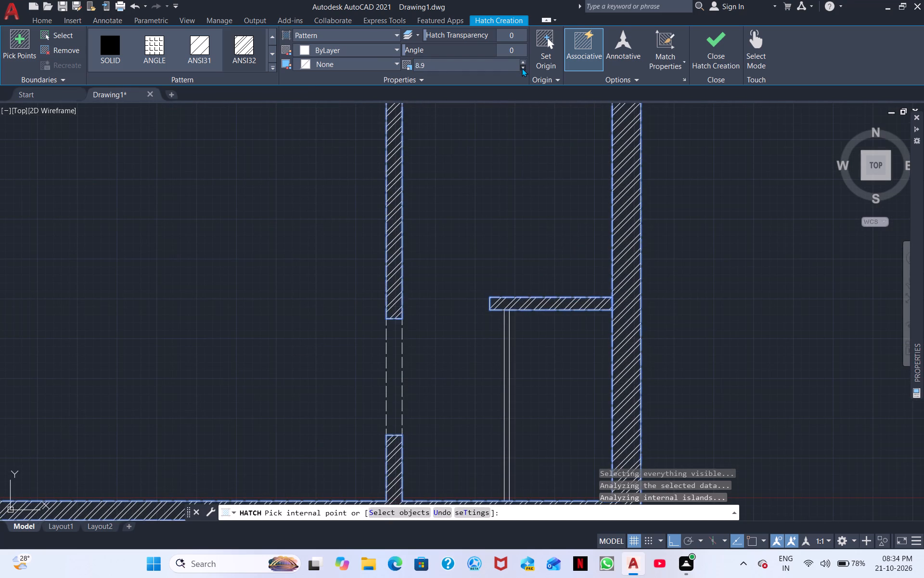
triple_click(522, 68)
double_click(522, 68)
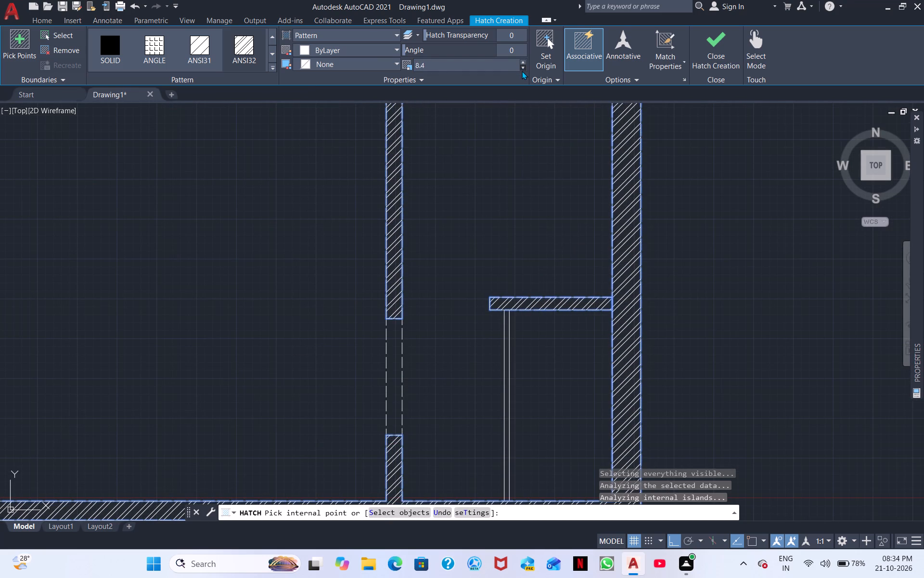
triple_click(522, 71)
left_click(523, 68)
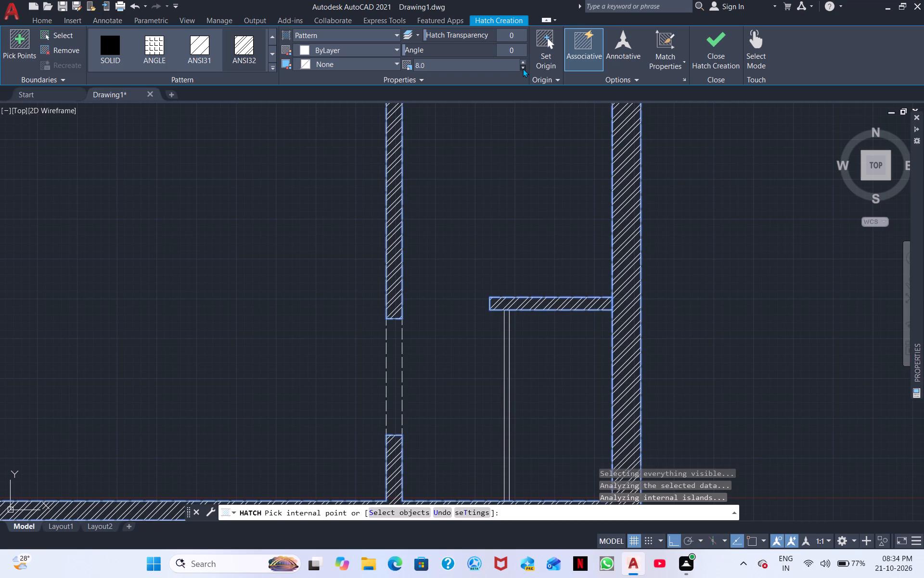
left_click(523, 68)
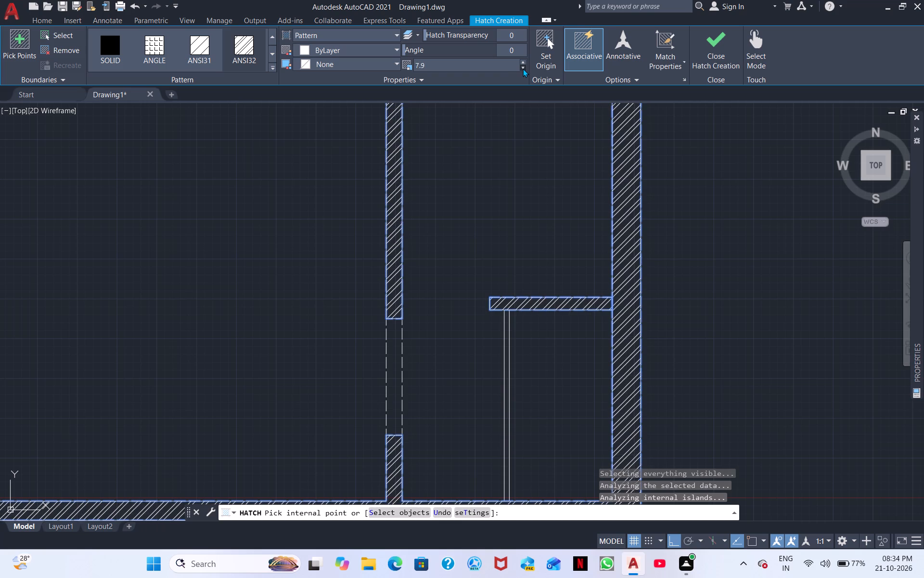
left_click(523, 68)
double_click(525, 66)
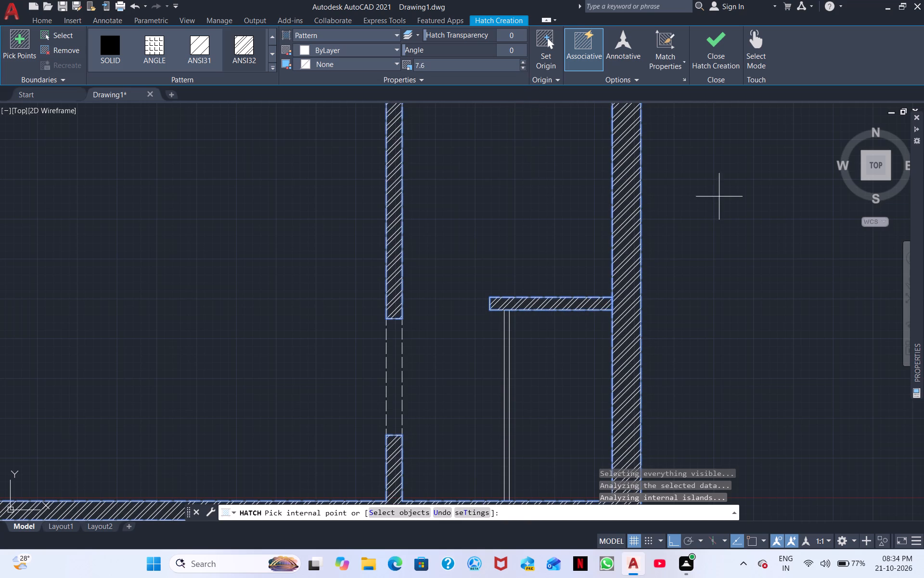
key("Escape")
Examine the finished wall hatching across the floor plan.
middle_click_drag(731, 308, 736, 301)
scroll(736, 304, "down", 2)
scroll(725, 351, "down", 1)
scroll(605, 367, "up", 1)
middle_click_drag(556, 369, 585, 276)
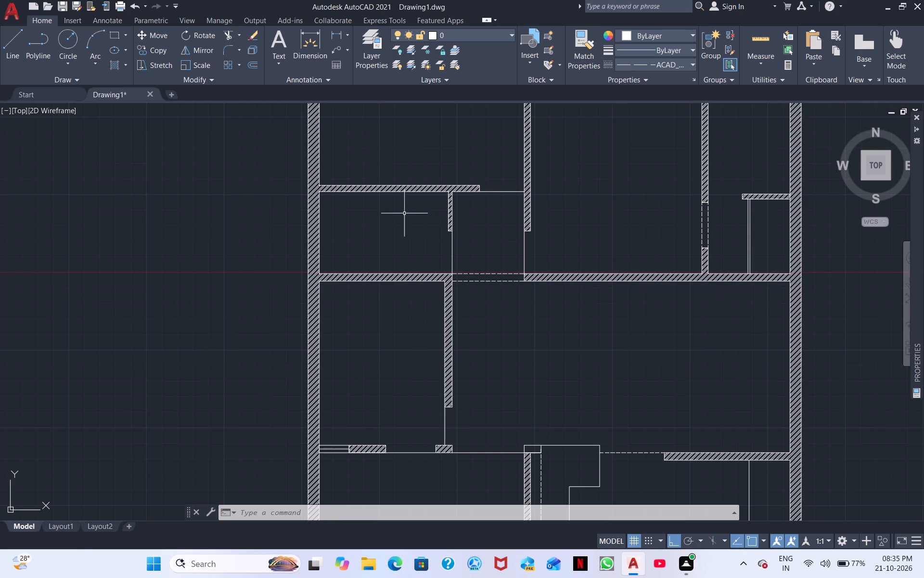
scroll(543, 151, "down", 2)
scroll(546, 160, "up", 1)
middle_click_drag(539, 195, 514, 288)
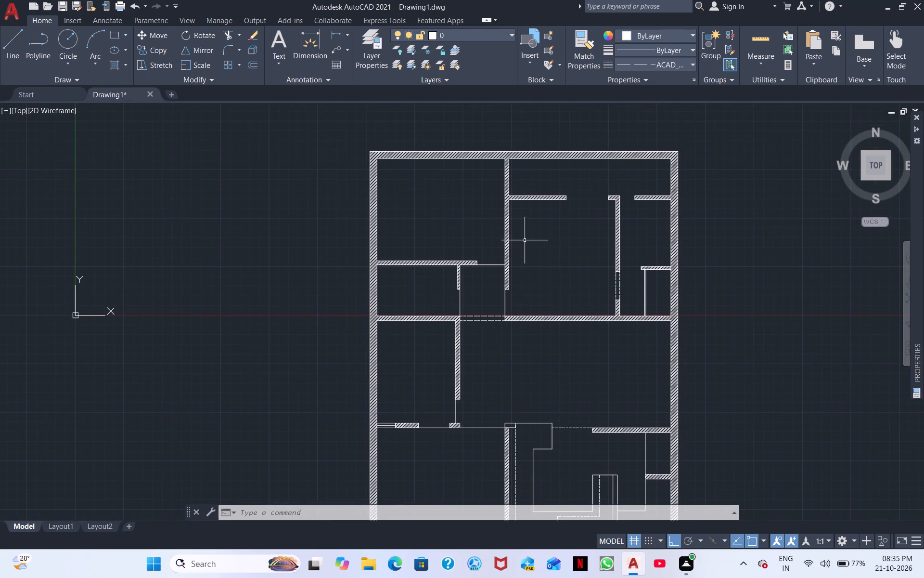
middle_click_drag(541, 263, 405, 249)
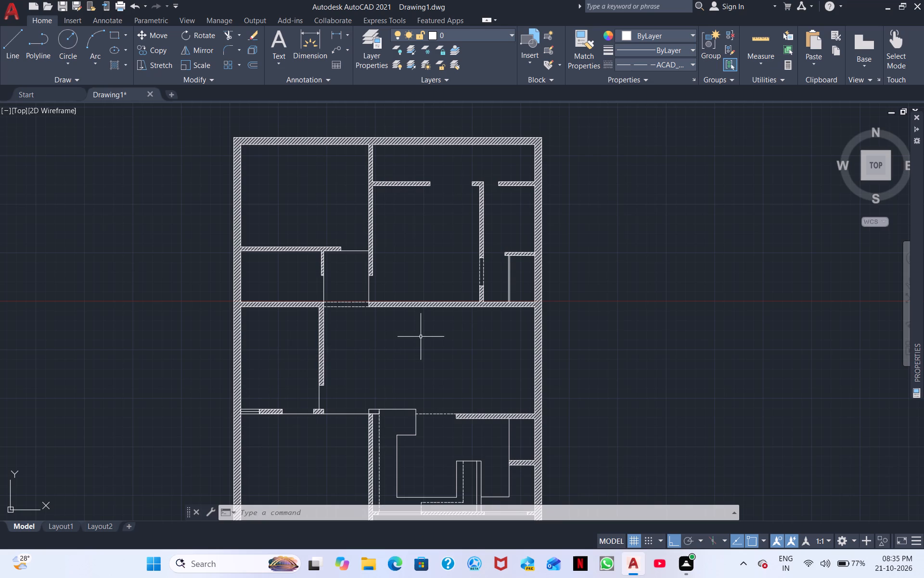
Create a new layer named window in the Layer Properties Manager.
left_click(475, 32)
left_click(376, 40)
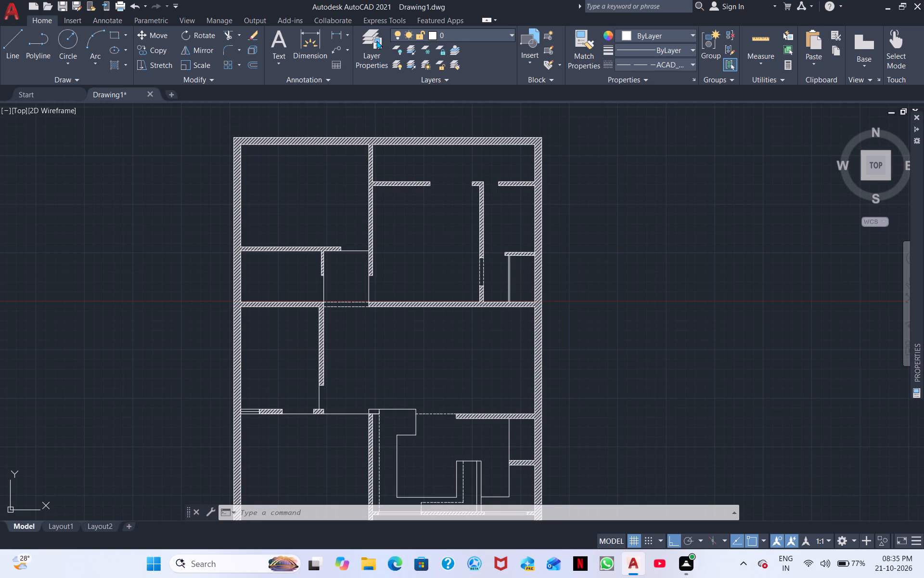
left_click(373, 45)
left_click(371, 39)
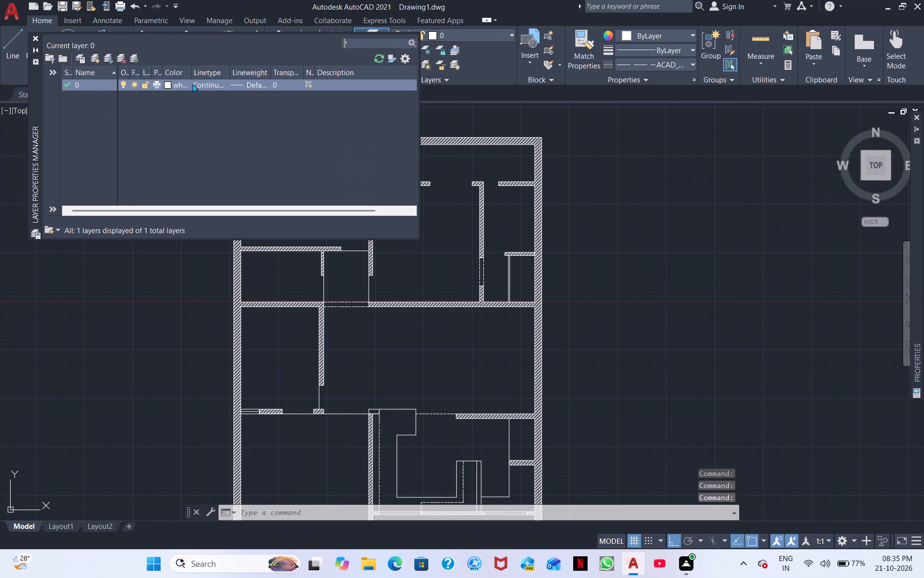
left_click(92, 56)
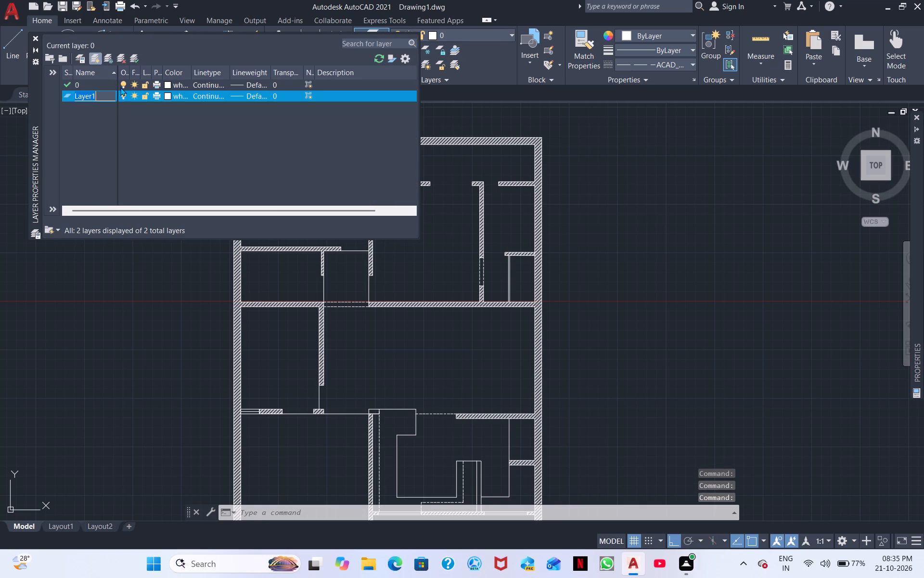
key("BackSpace")
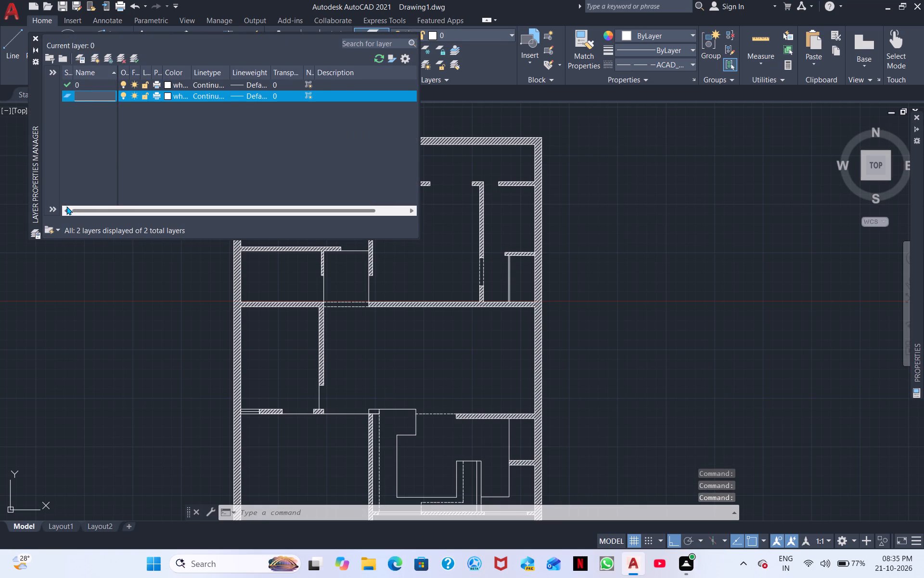
key("w")
key("i")
key("n")
key("d")
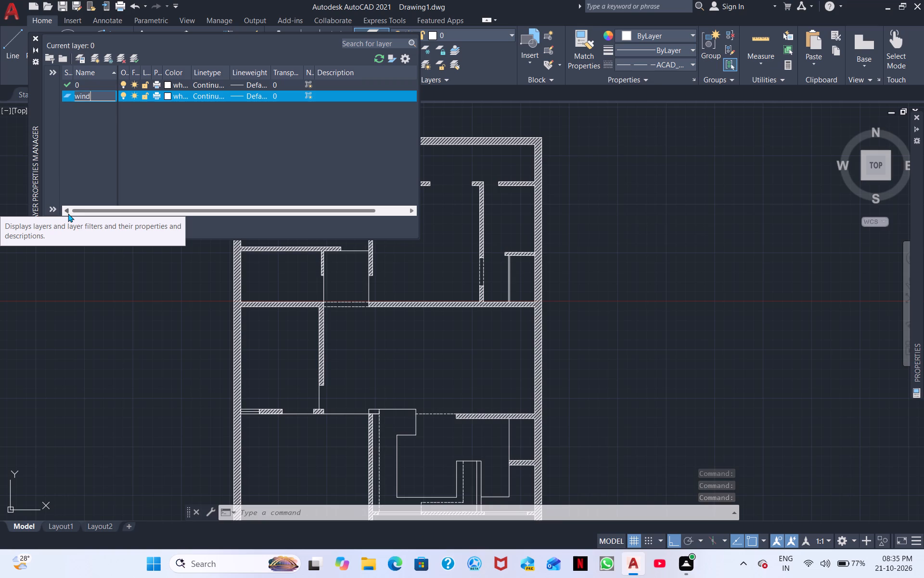
key("o")
type("w")
key("space")
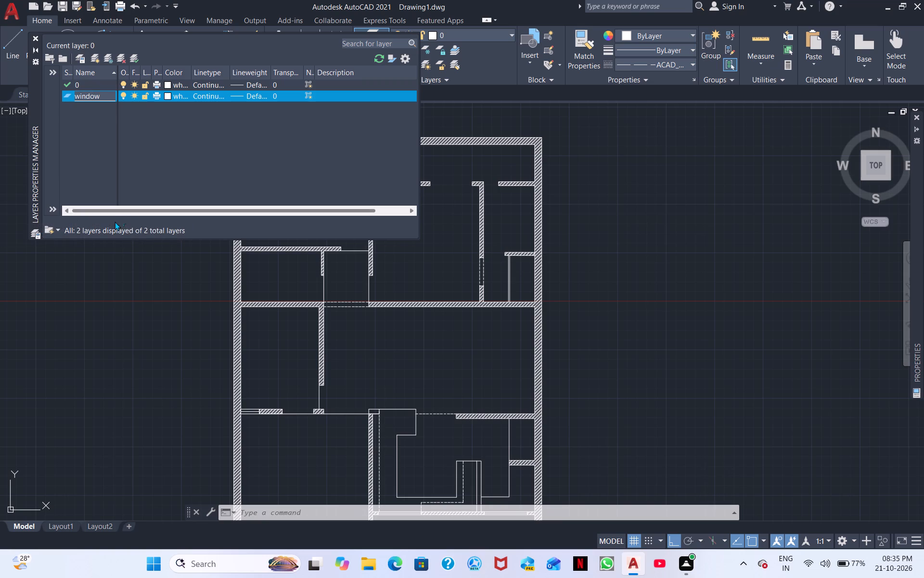
Create a second new layer named dimension.
left_click(91, 60)
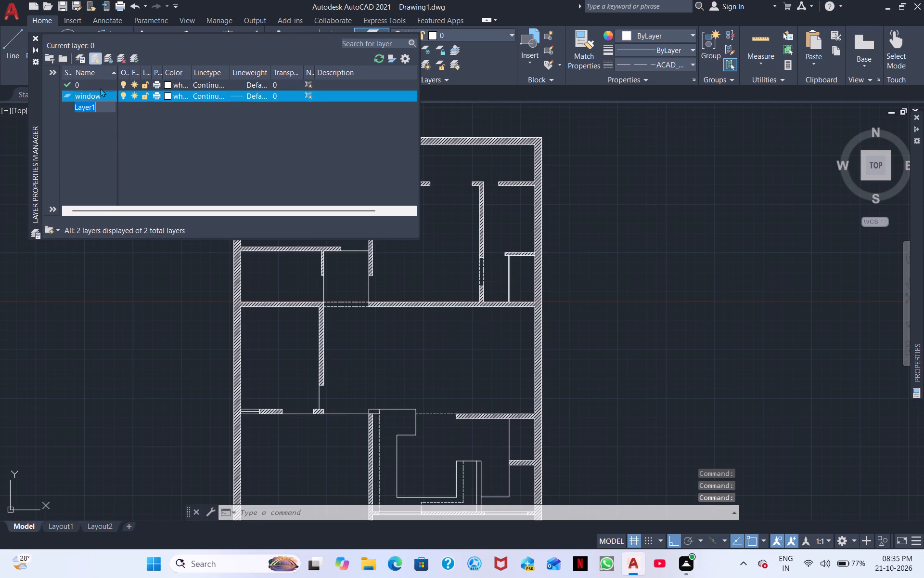
key("BackSpace")
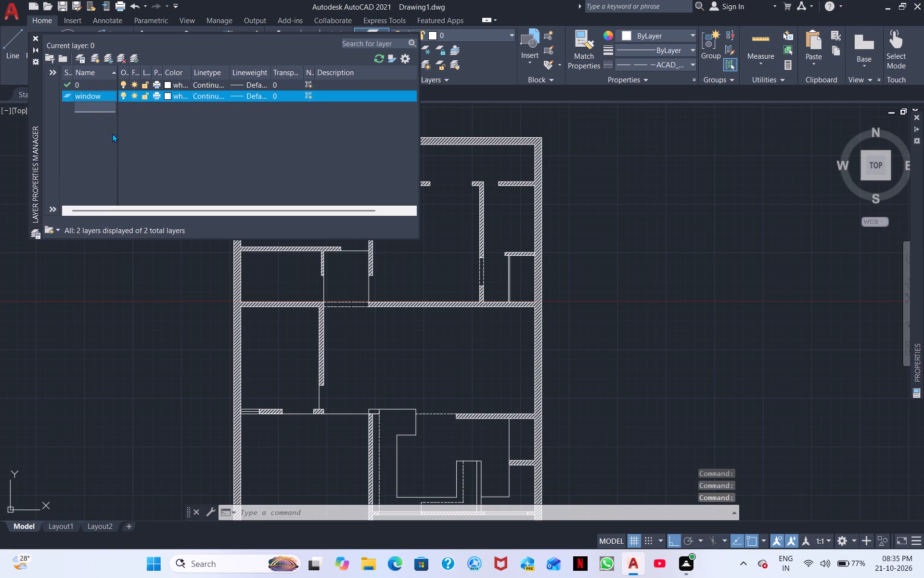
key("d")
key("i")
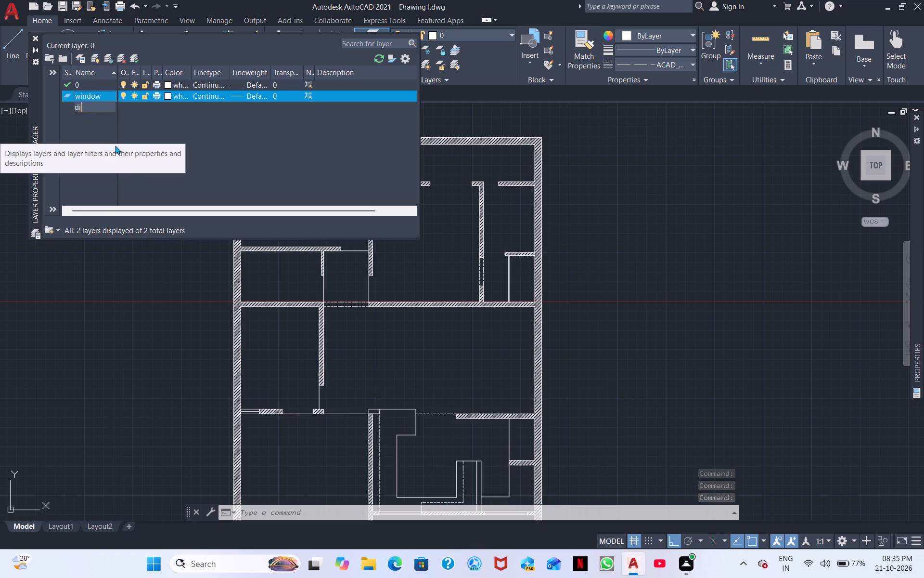
key("m")
type("ens")
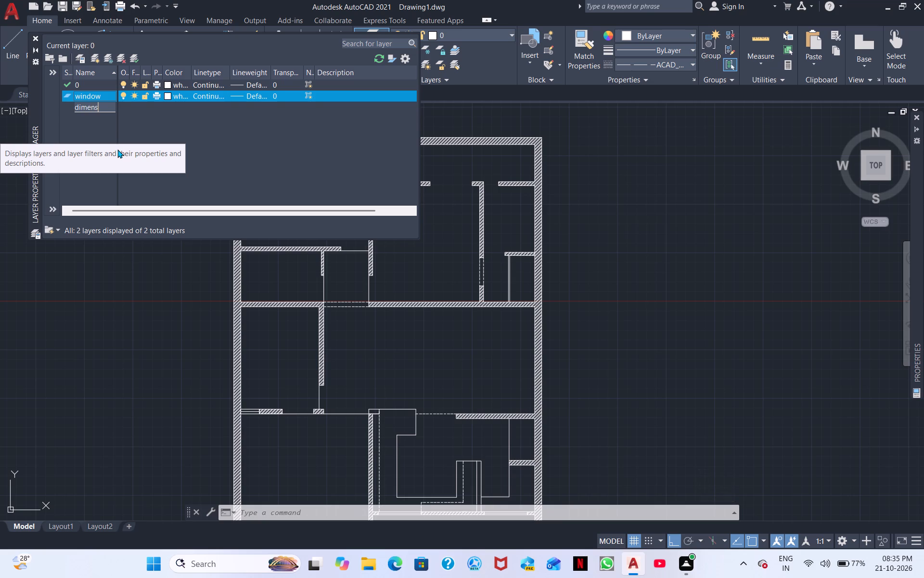
key("i")
key("o")
key("b")
key("BackSpace")
key("n")
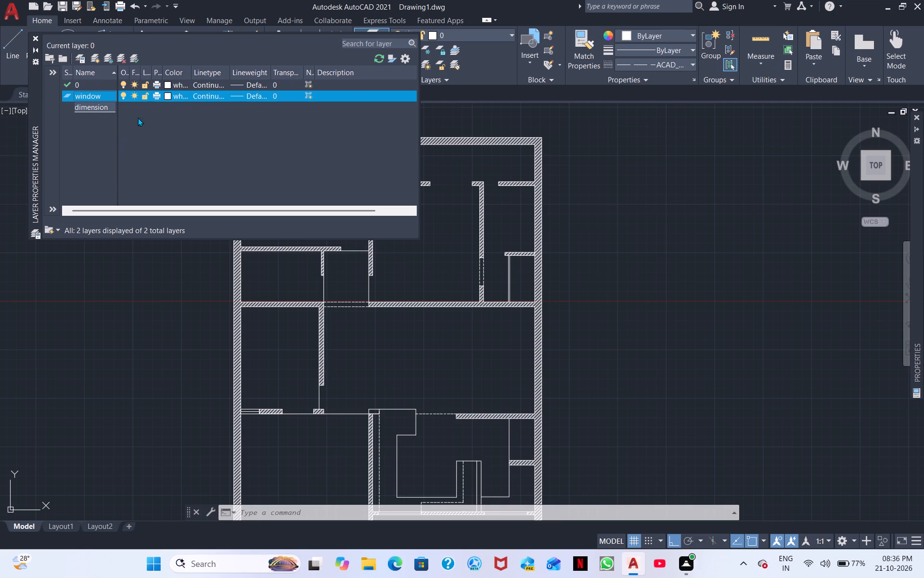
Create a third new layer named furniture in the Layer Properties Manager.
left_click(97, 56)
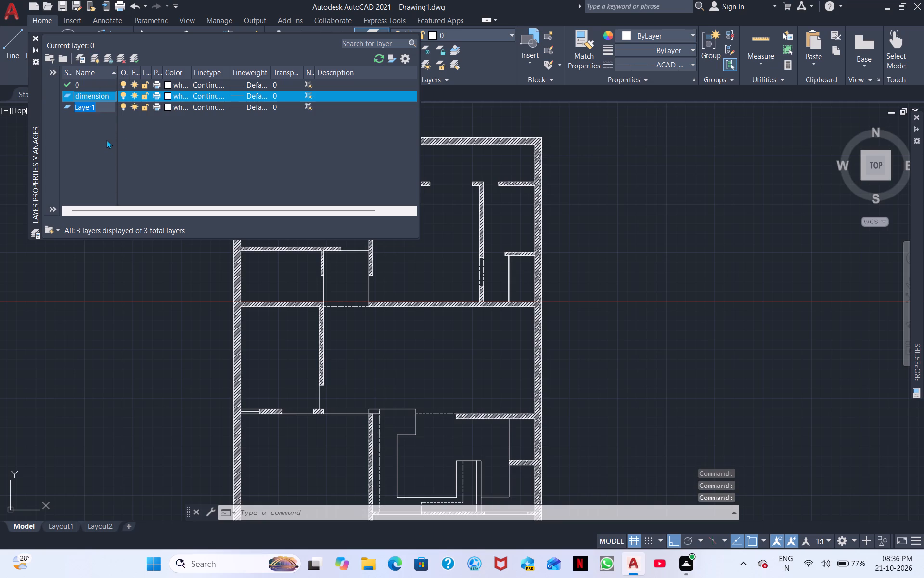
key("BackSpace")
key("BackSpace")
key("BackSpace")
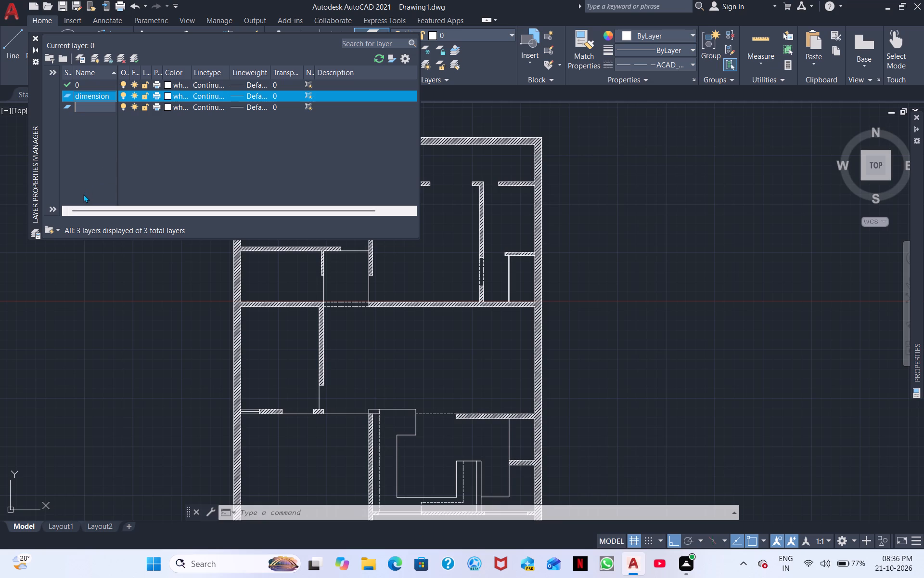
key("f")
key("u")
key("r")
type("ni")
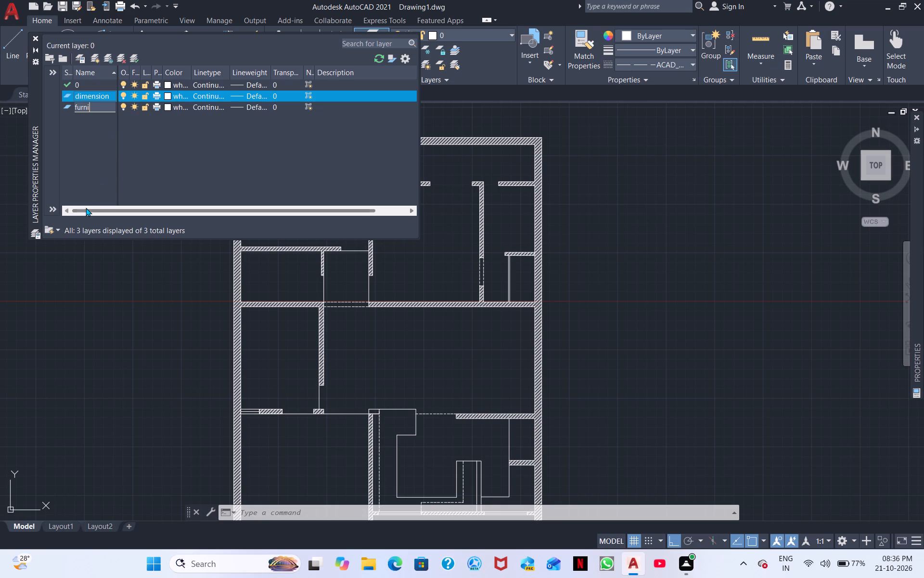
type("tu")
type("re")
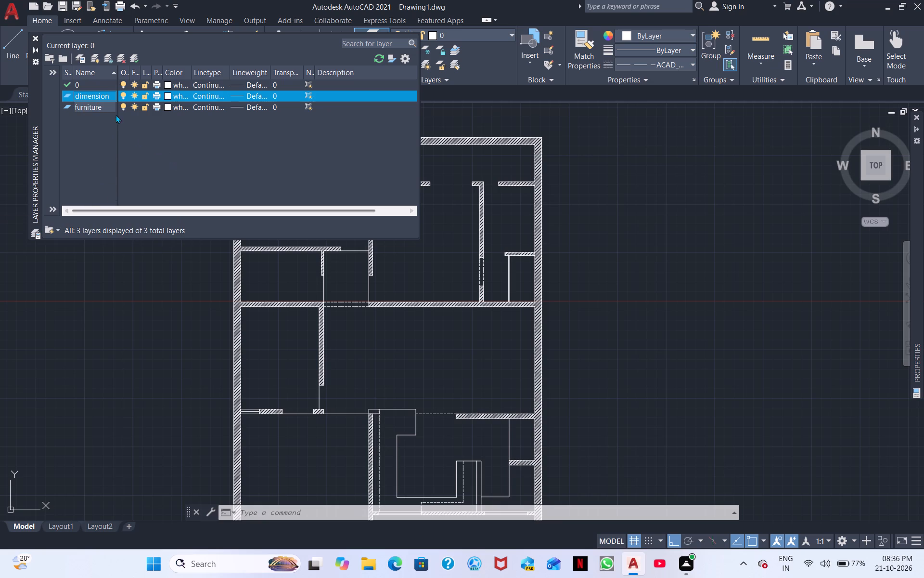
left_click(250, 51)
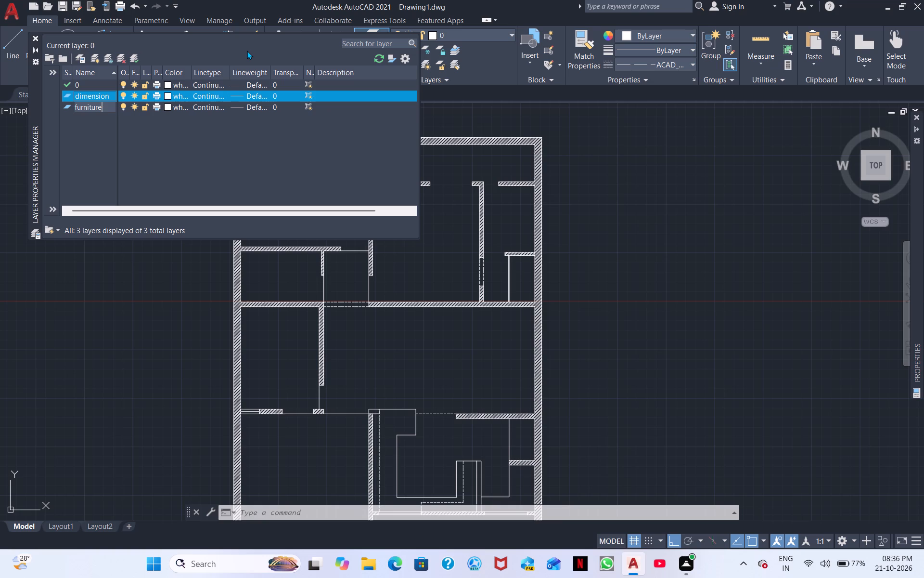
left_click(223, 137)
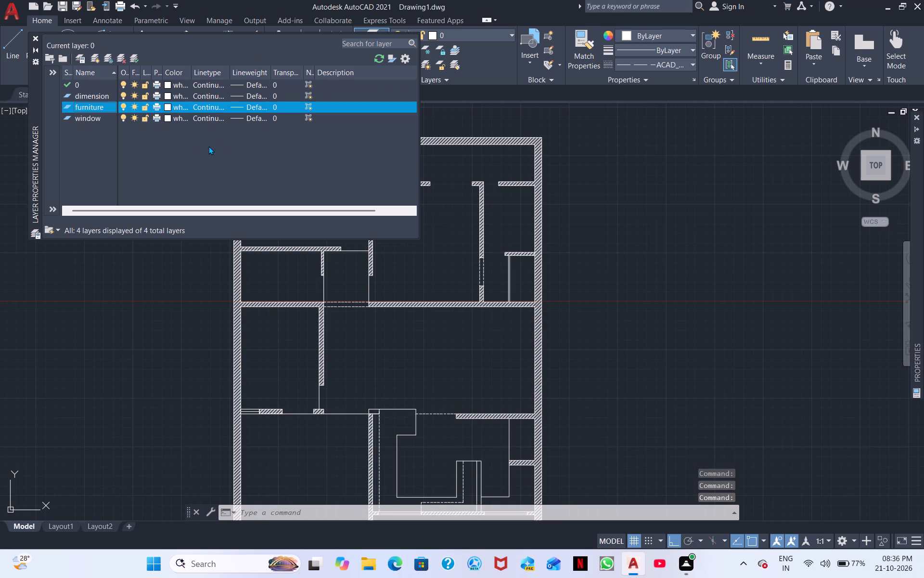
Set the dimension layer's color to cyan, index color 130.
left_click(165, 94)
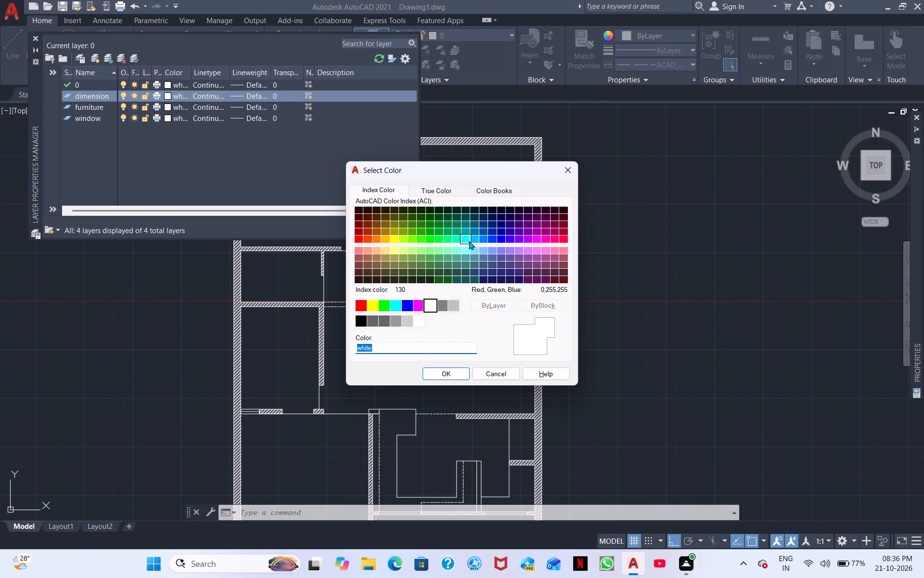
left_click(470, 238)
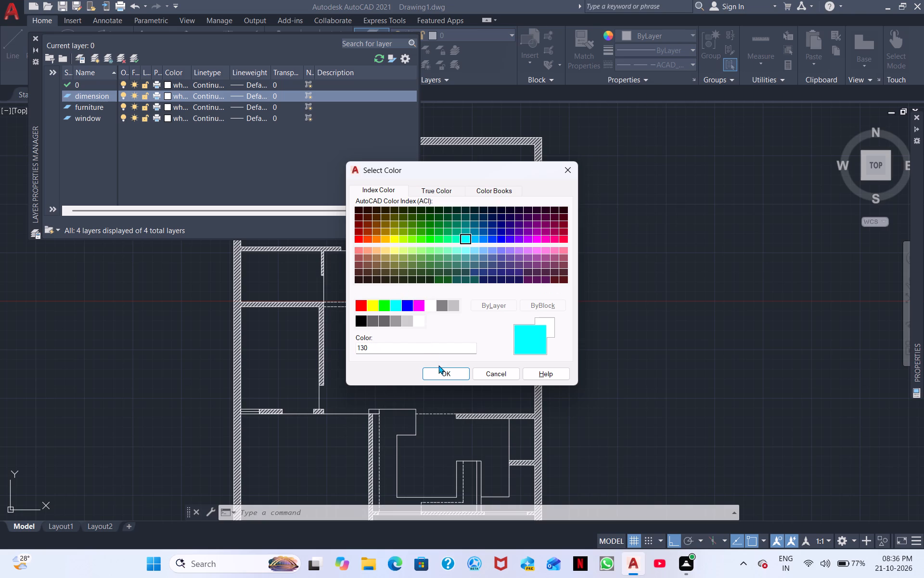
left_click(439, 366)
left_click(443, 372)
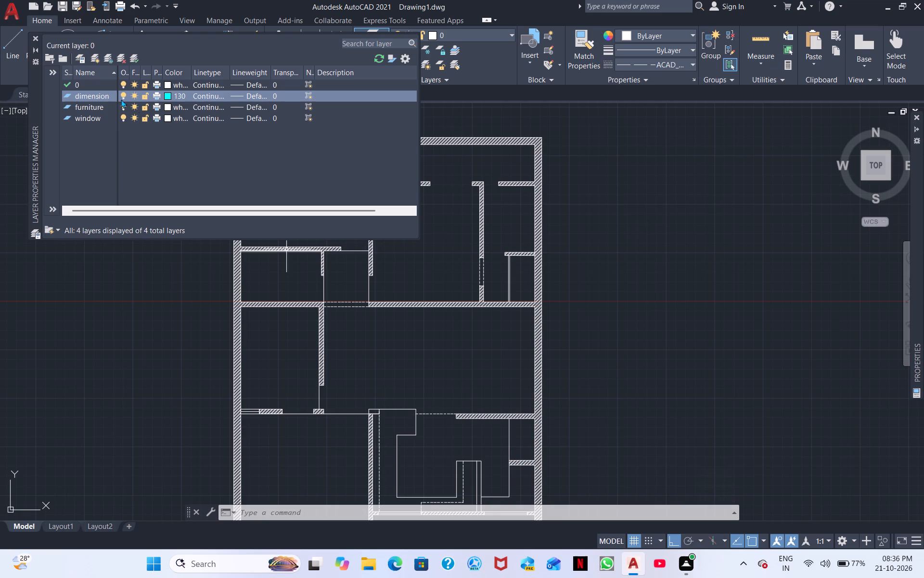
Set the furniture layer's color to magenta.
left_click(170, 105)
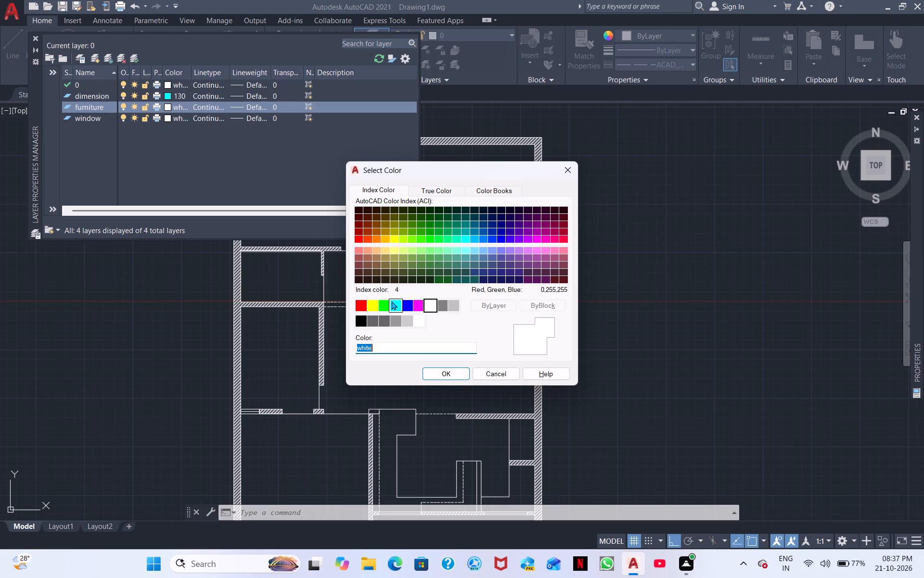
left_click(416, 307)
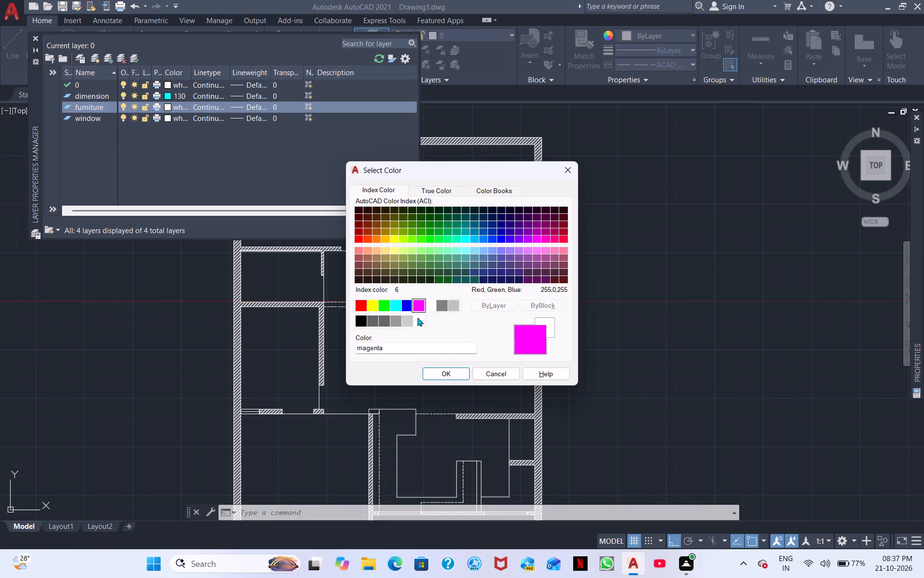
left_click(441, 374)
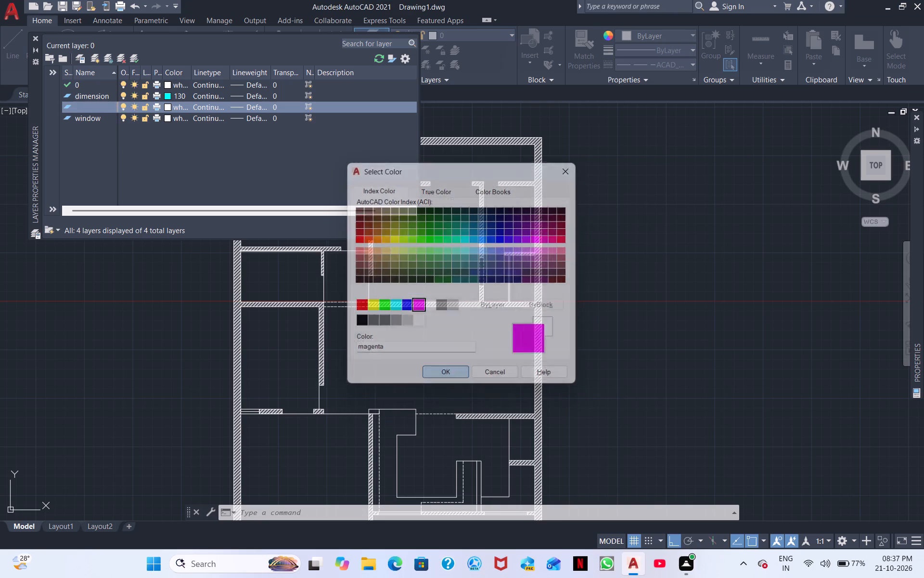
Set the window layer's color to blue, index color 150.
left_click(169, 118)
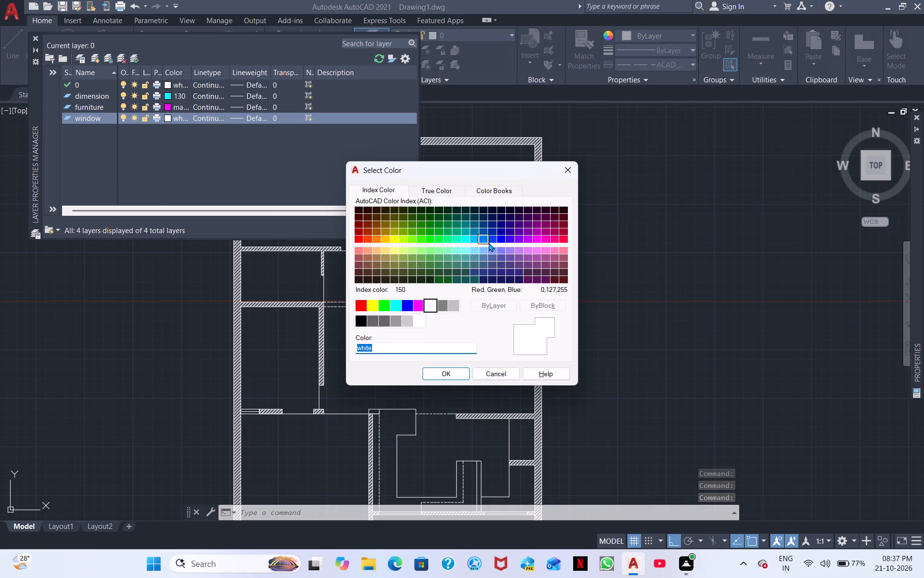
left_click(488, 243)
left_click(455, 372)
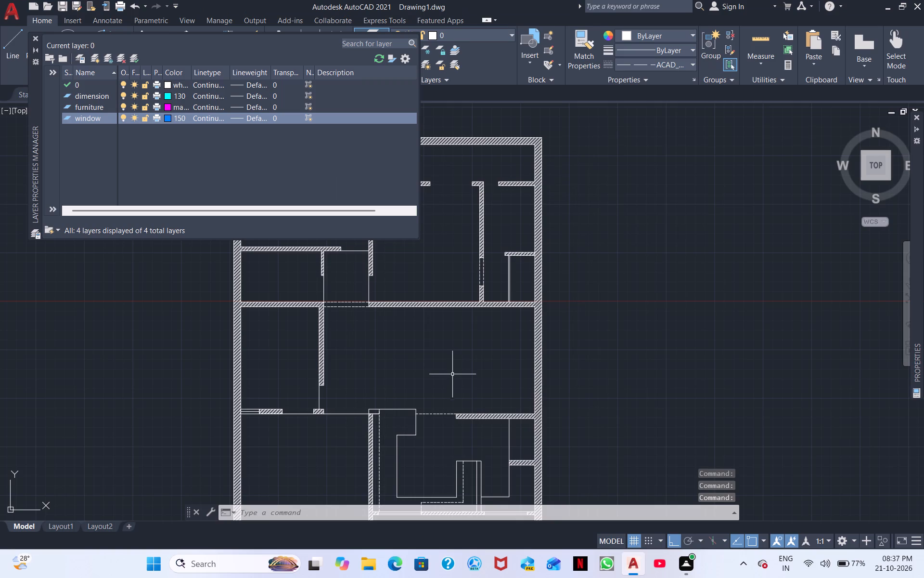
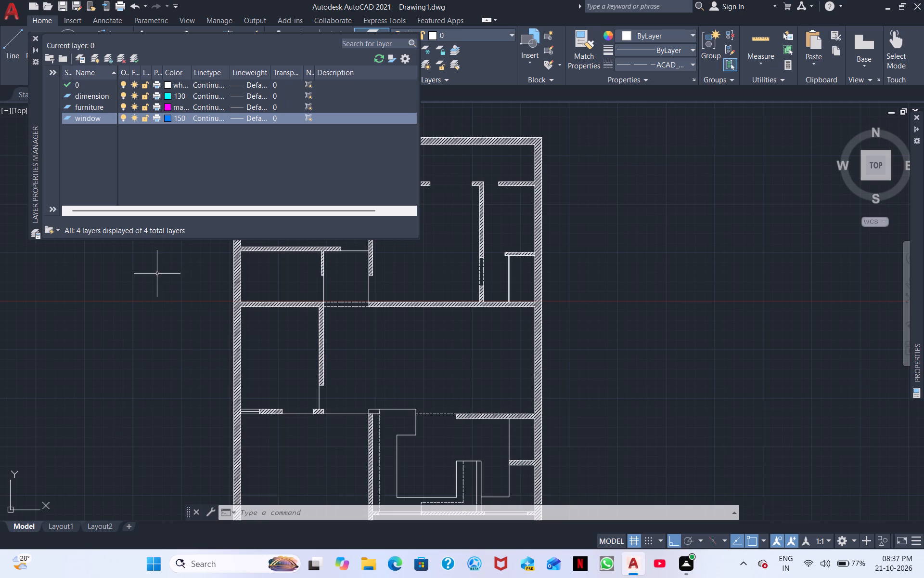
Close the layer properties manager.
left_click(34, 37)
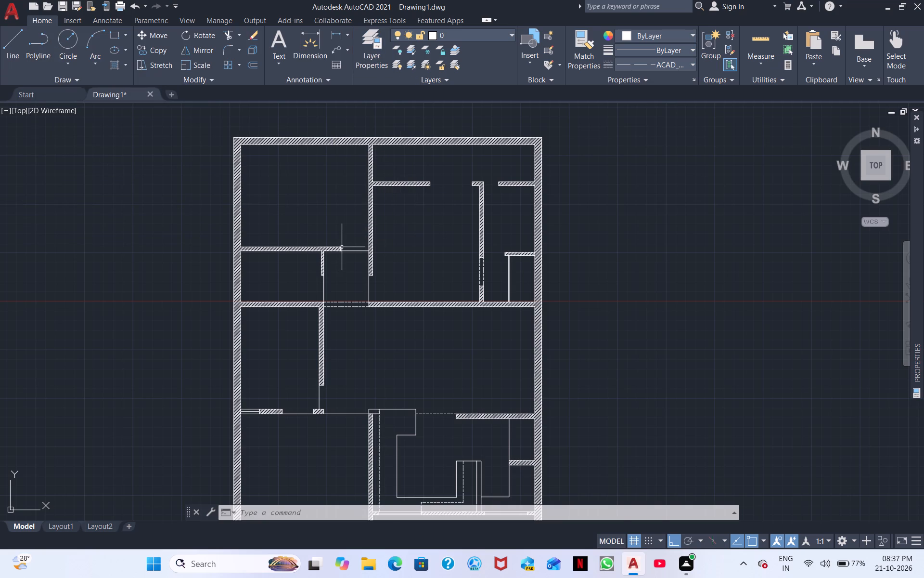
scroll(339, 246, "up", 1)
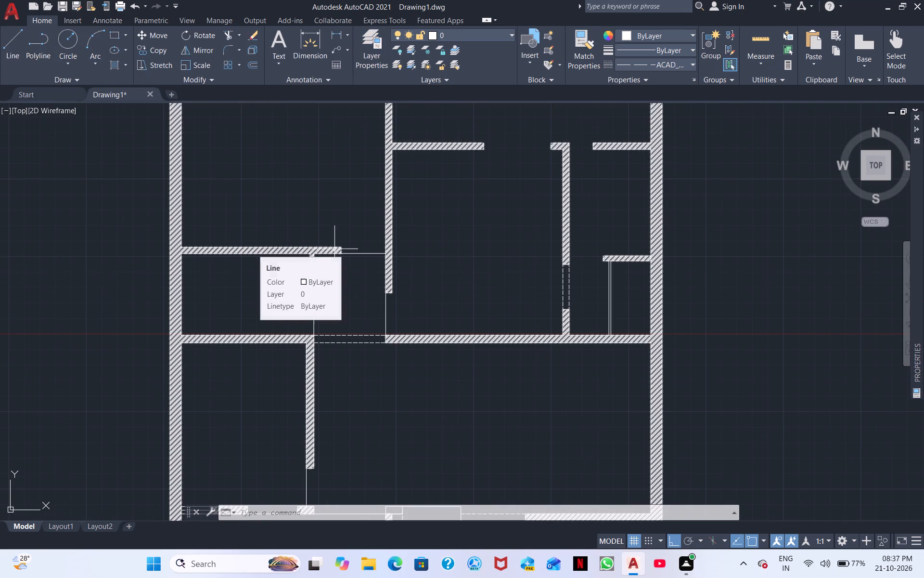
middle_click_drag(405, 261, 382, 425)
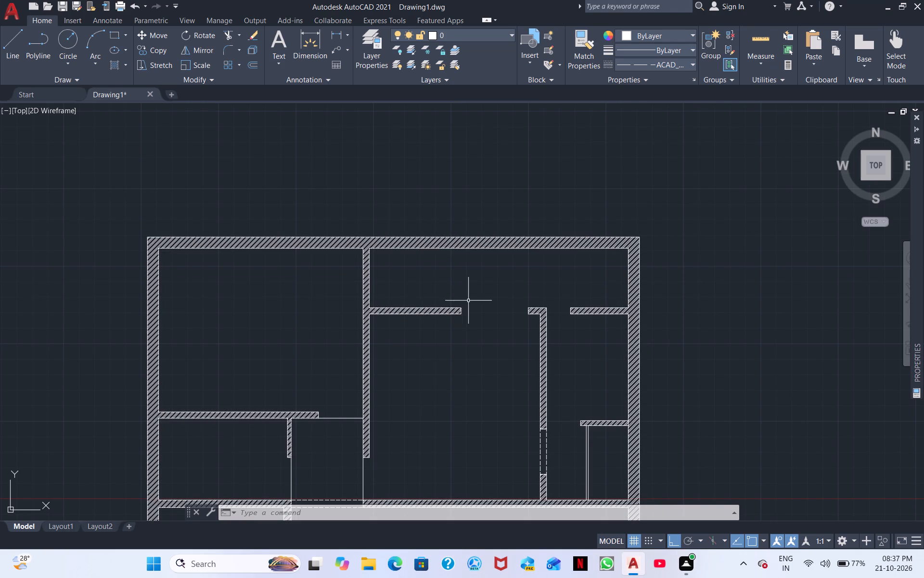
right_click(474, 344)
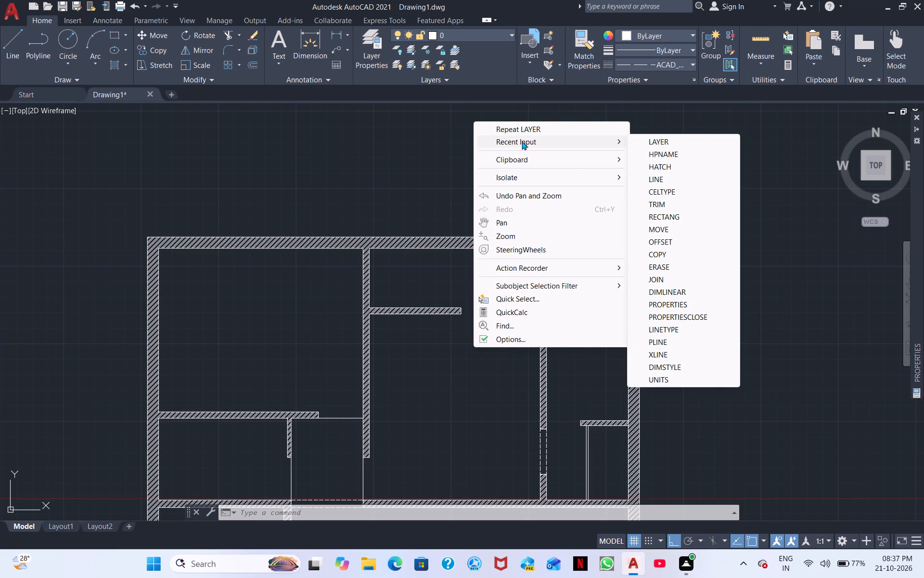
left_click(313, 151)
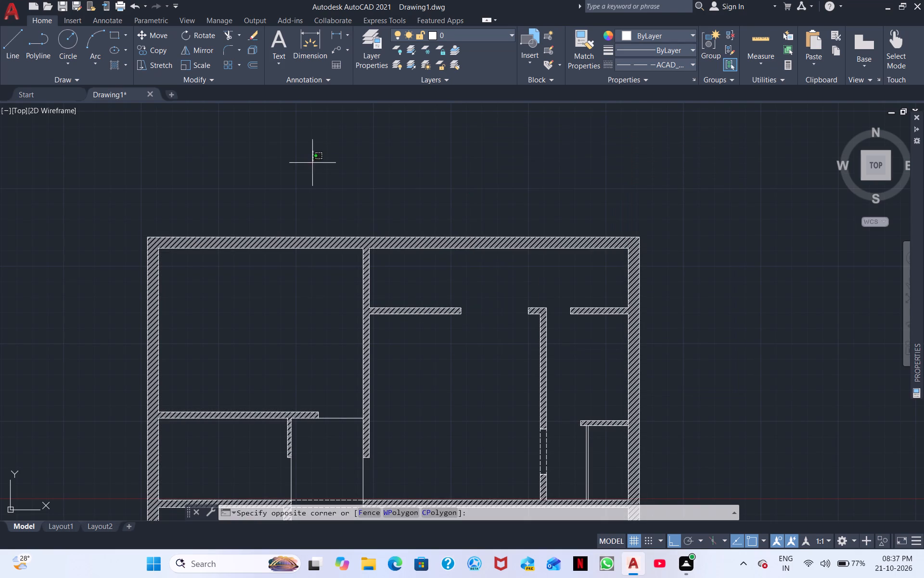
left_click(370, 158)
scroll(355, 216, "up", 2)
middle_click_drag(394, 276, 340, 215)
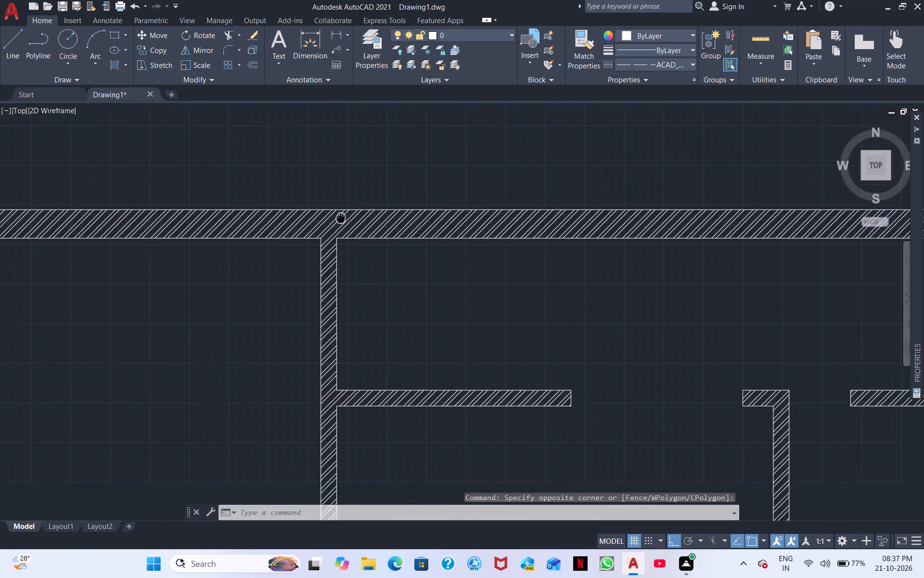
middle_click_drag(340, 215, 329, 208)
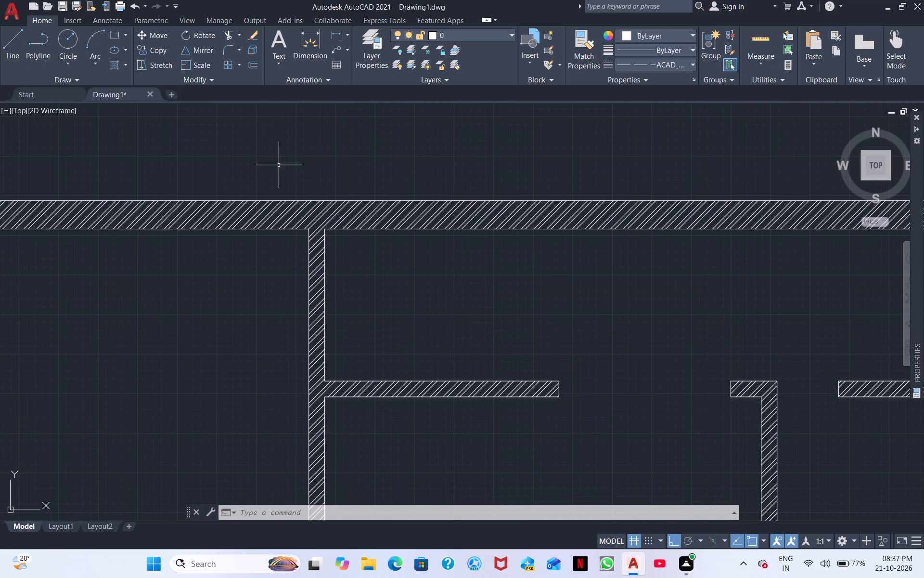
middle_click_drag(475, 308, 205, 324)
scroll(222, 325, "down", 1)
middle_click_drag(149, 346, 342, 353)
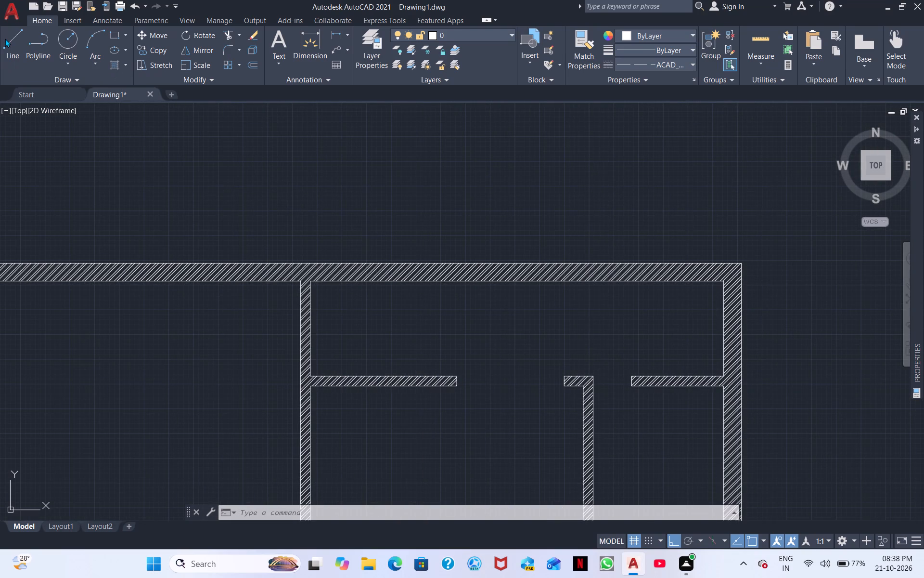
Set the current linetype to ByLayer.
left_click(5, 39)
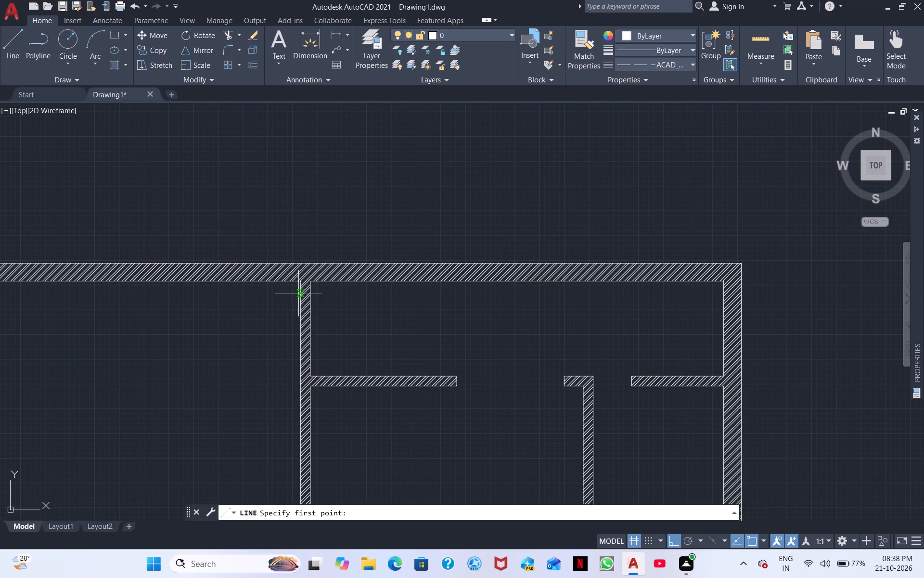
scroll(298, 294, "up", 3)
left_click(307, 236)
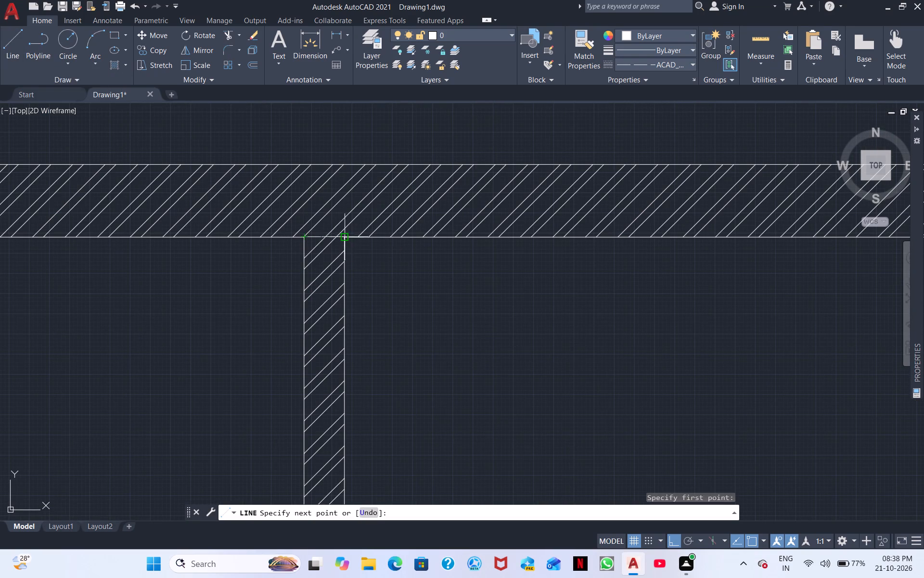
left_click(660, 66)
left_click(659, 76)
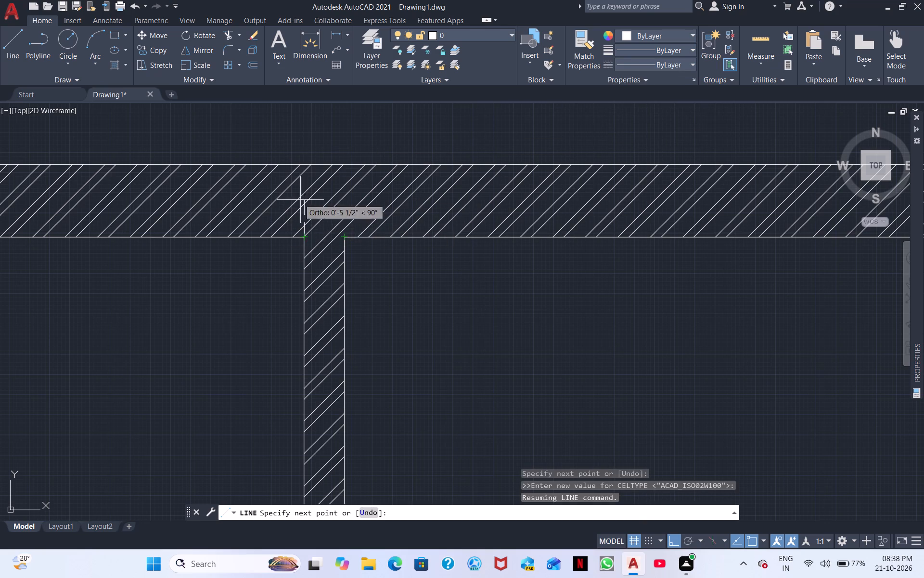
key("Escape")
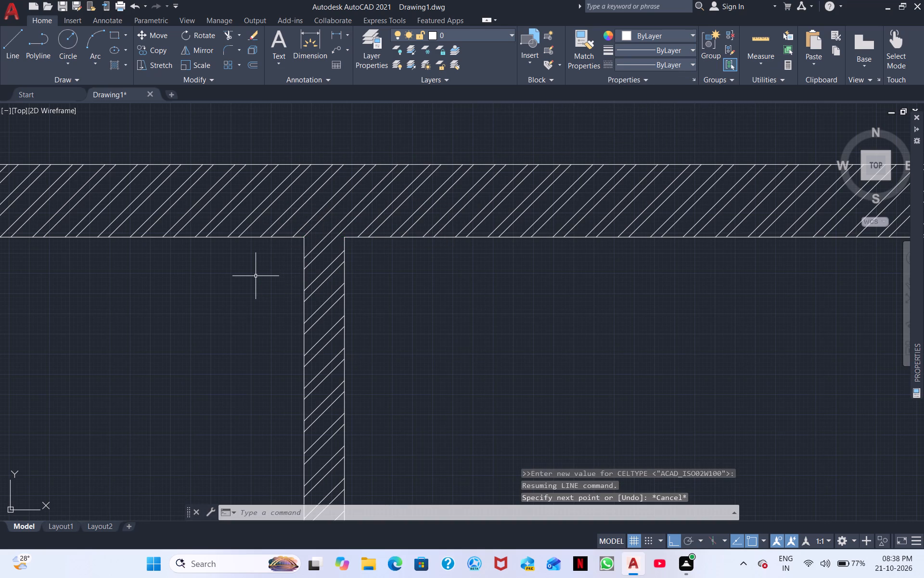
left_click(662, 62)
left_click(655, 75)
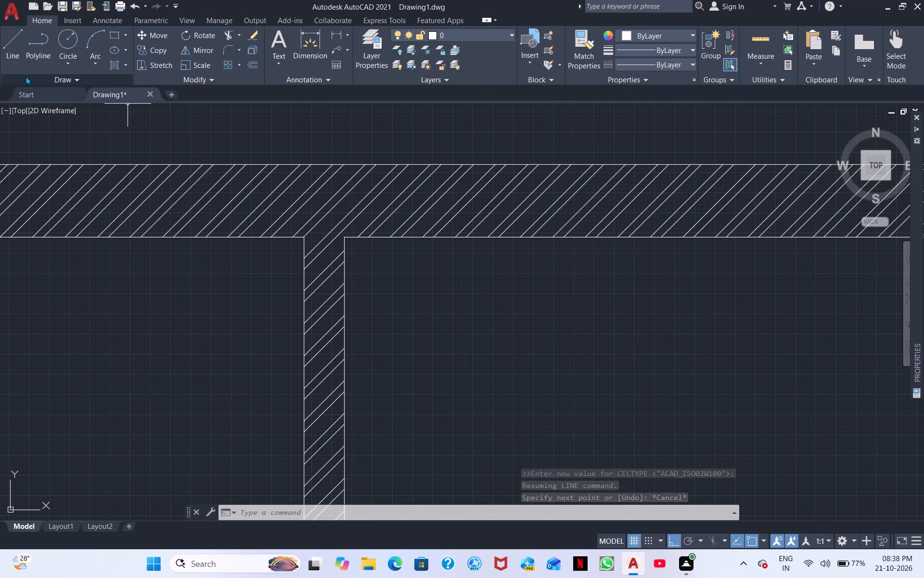
Draw a line across the top end of the interior vertical wall, flush with the inner face of the top outer wall.
left_click(14, 52)
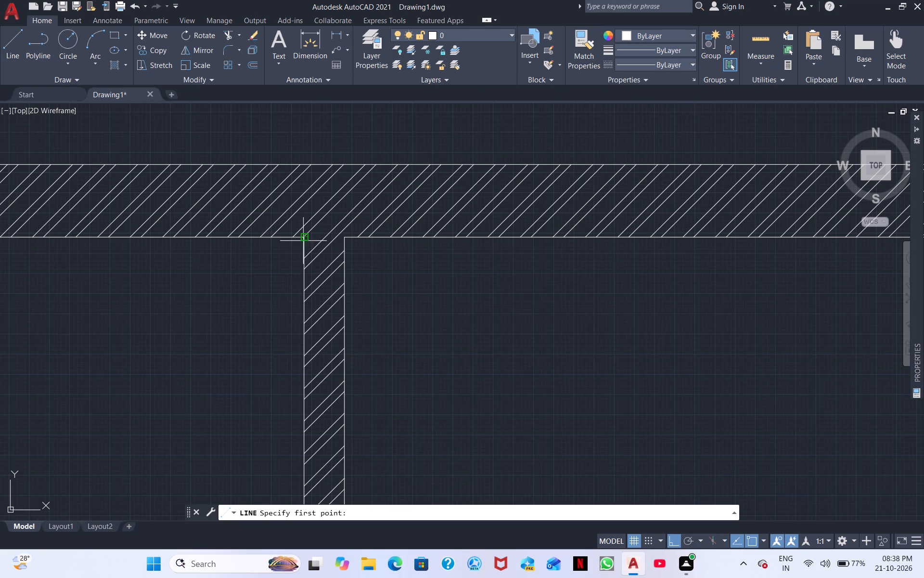
left_click(303, 238)
left_click(345, 238)
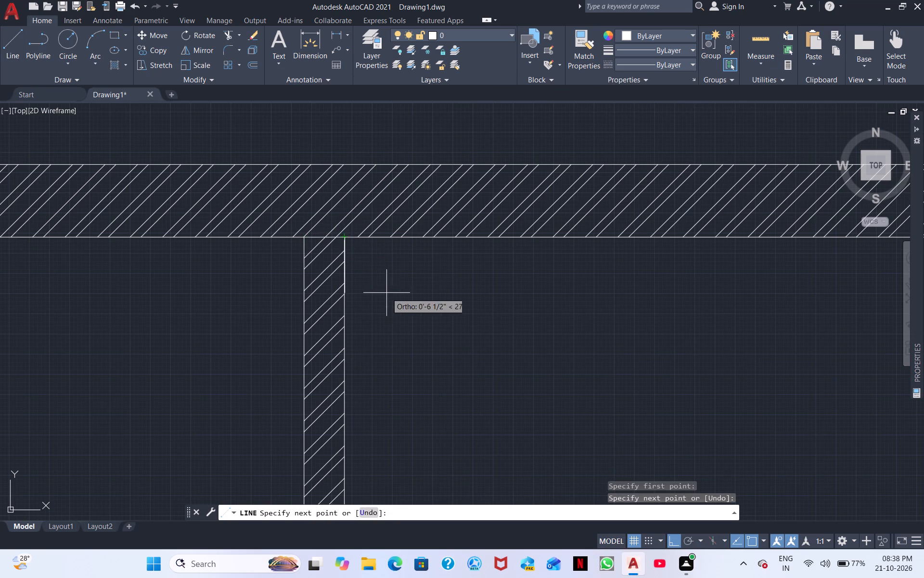
scroll(399, 304, "down", 1)
right_click(436, 313)
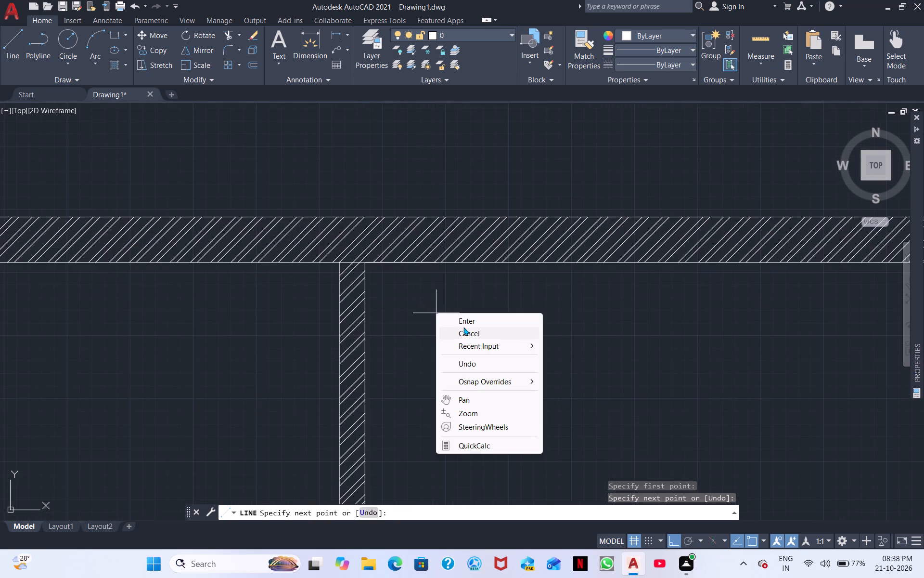
left_click(466, 330)
Draw a line across the interior vertical wall, level with the upper edge of the horizontal partition that branches off it.
middle_click_drag(440, 331, 413, 171)
scroll(411, 193, "down", 1)
middle_click_drag(422, 252, 369, 206)
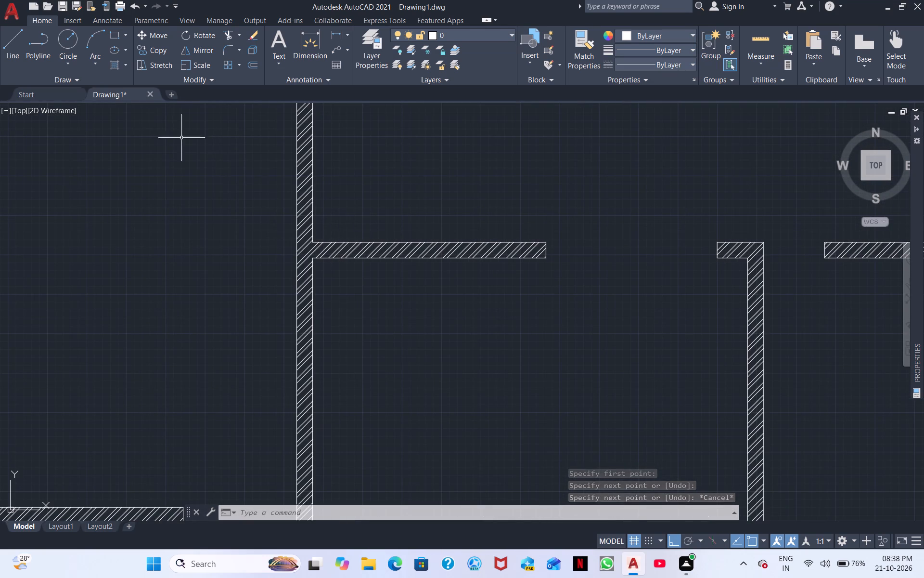
left_click(11, 50)
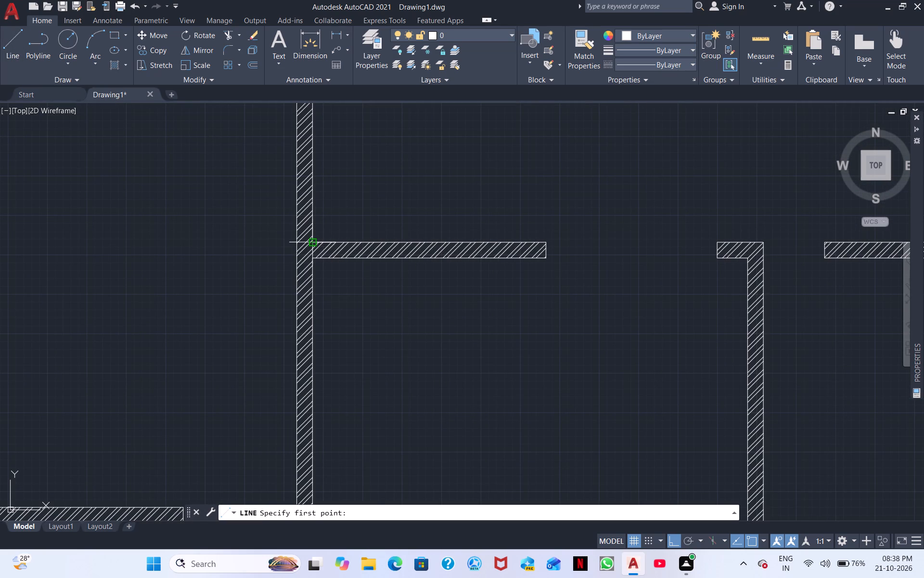
left_click(312, 241)
scroll(299, 246, "up", 3)
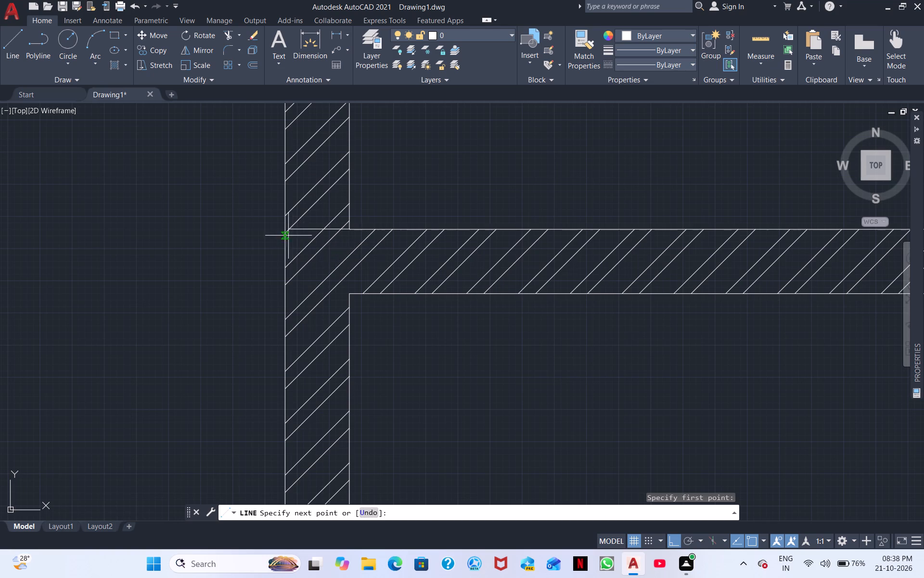
left_click(285, 232)
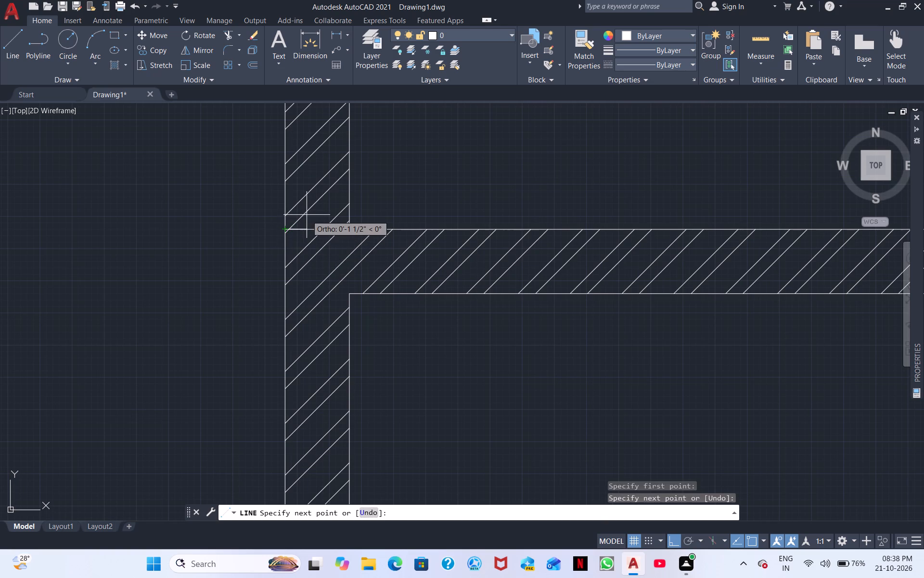
right_click(307, 214)
left_click(334, 235)
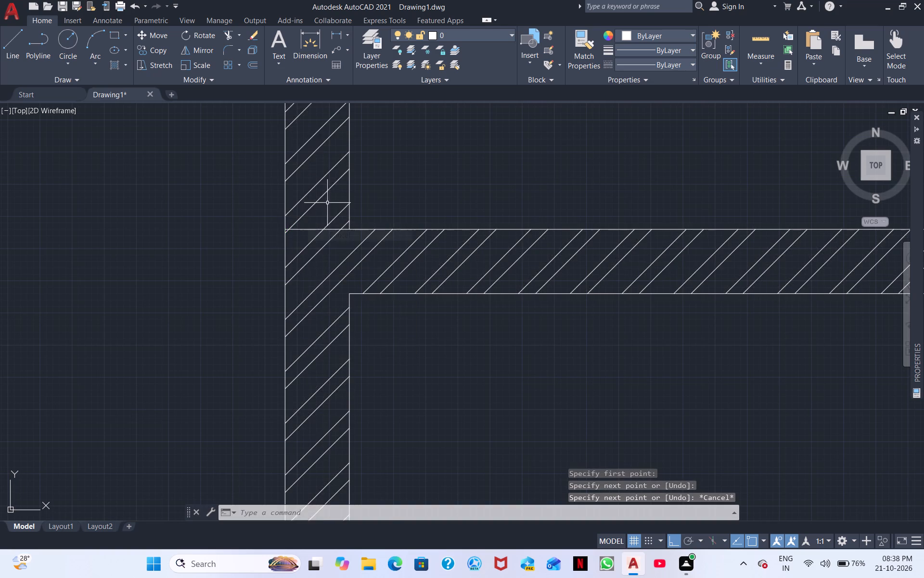
Trim away the wall hatch and both edges of the interior vertical wall between the horizontal partition and the top outer wall.
scroll(327, 203, "down", 2)
middle_click_drag(339, 179, 307, 327)
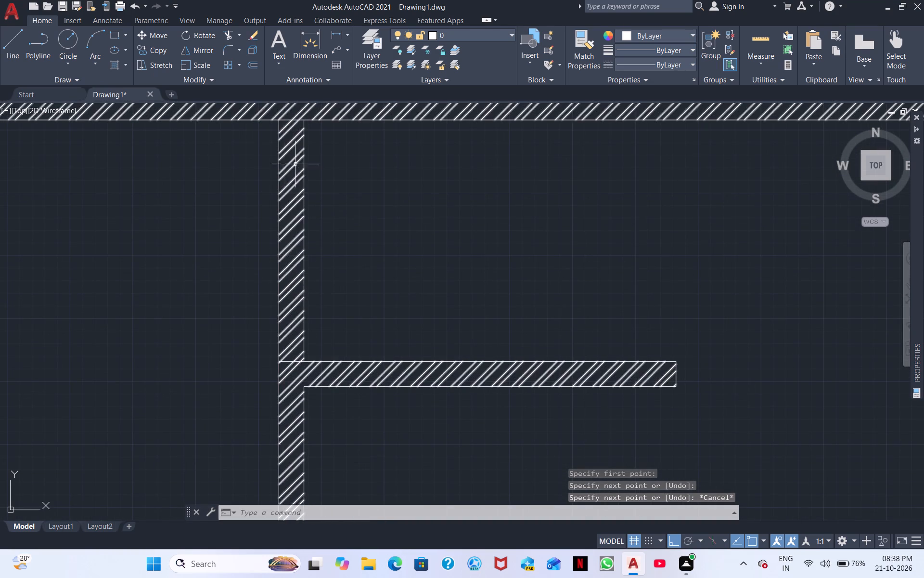
left_click(233, 38)
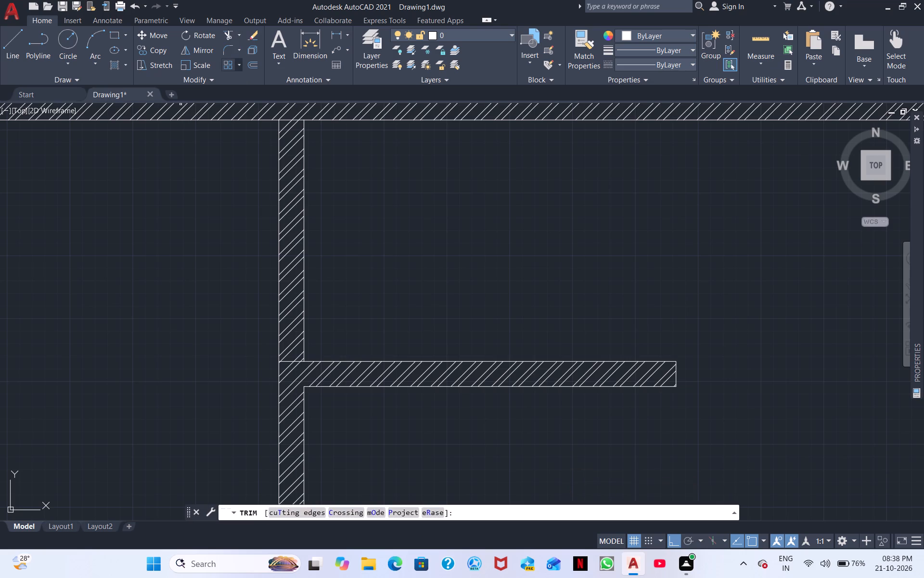
left_click_drag(292, 158, 292, 162)
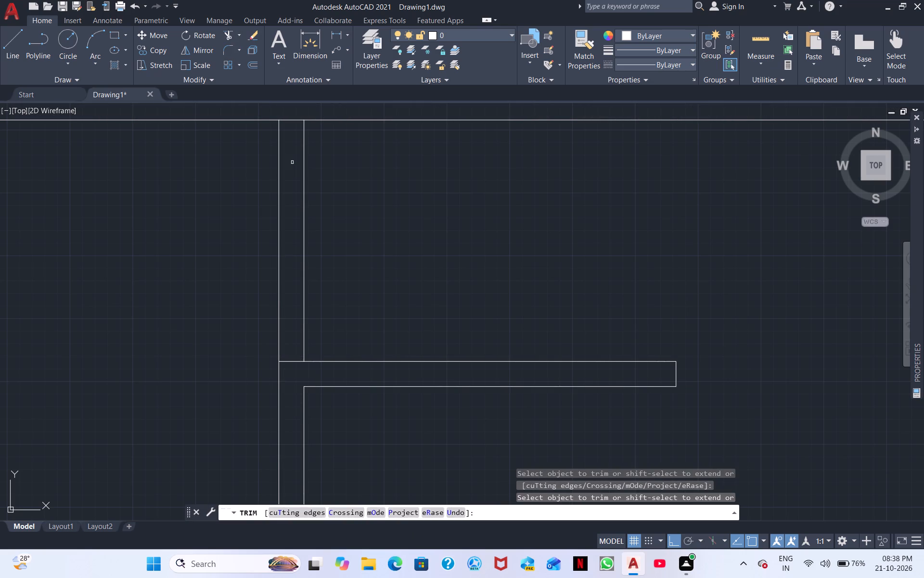
scroll(290, 167, "down", 3)
left_click_drag(268, 189, 319, 191)
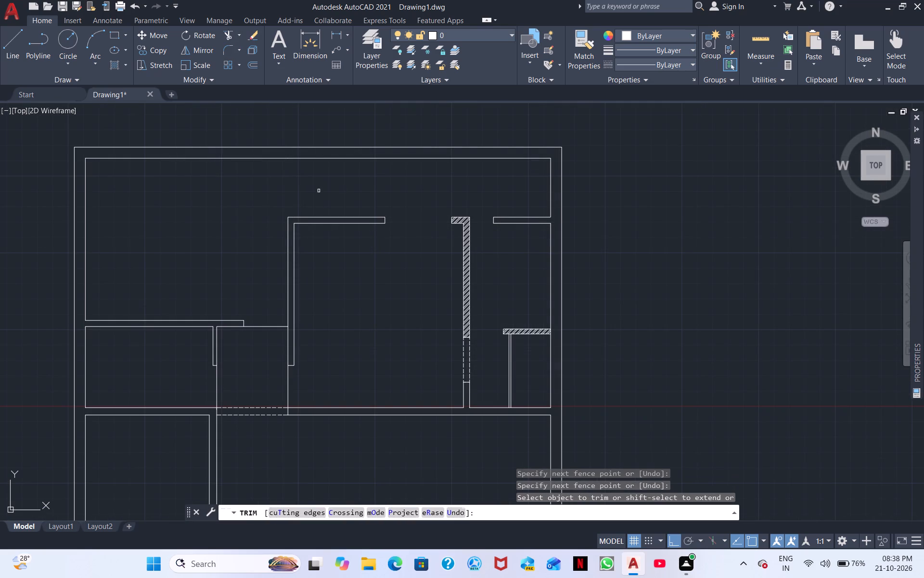
Draw a vertical line from the partition's outer corner to the top wall's inner face and on to its outer face.
middle_click_drag(319, 191, 285, 183)
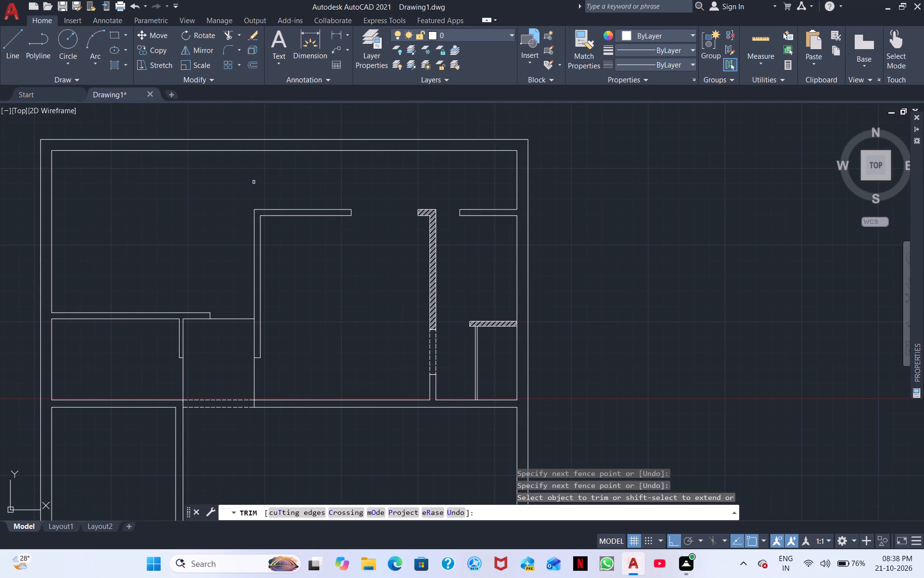
left_click(7, 42)
left_click(254, 211)
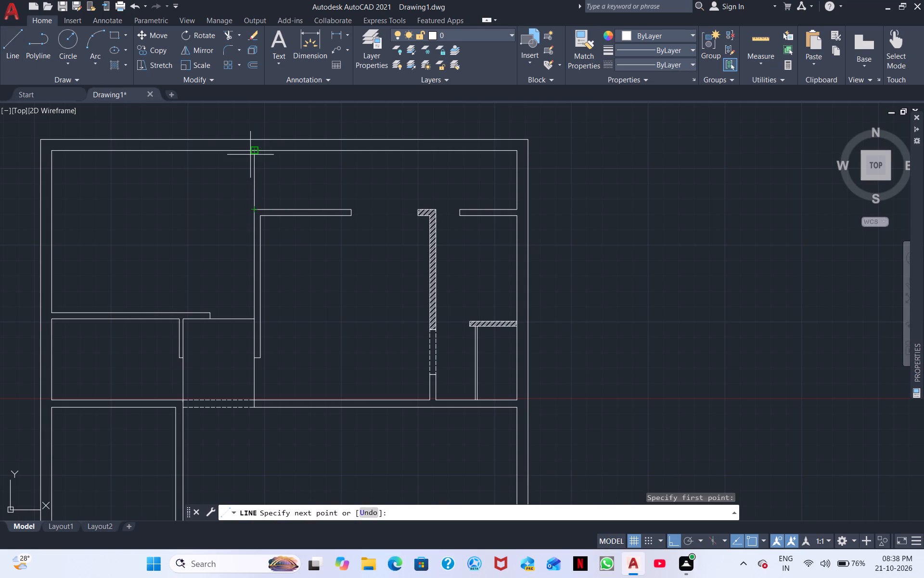
scroll(250, 155, "up", 4)
left_click(271, 126)
middle_click_drag(271, 125, 263, 245)
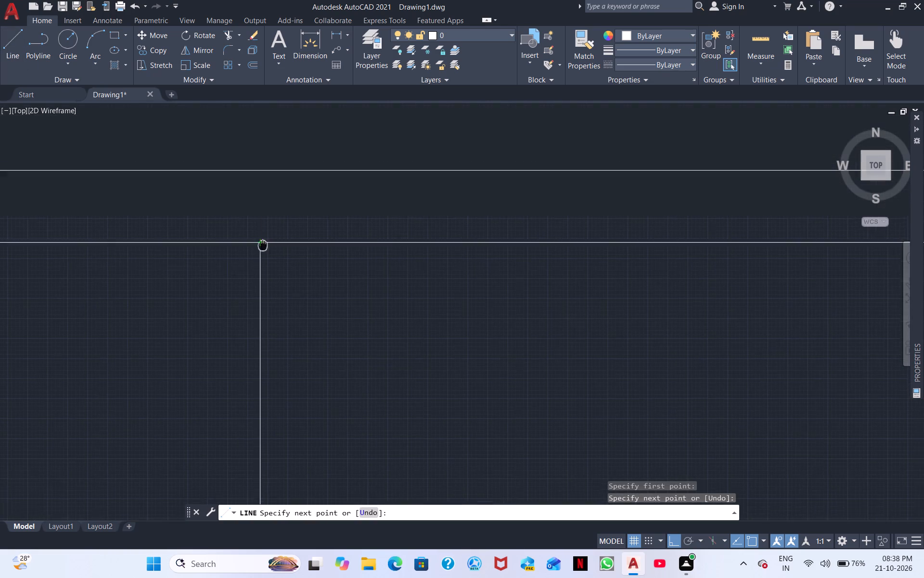
middle_click_drag(263, 245, 263, 287)
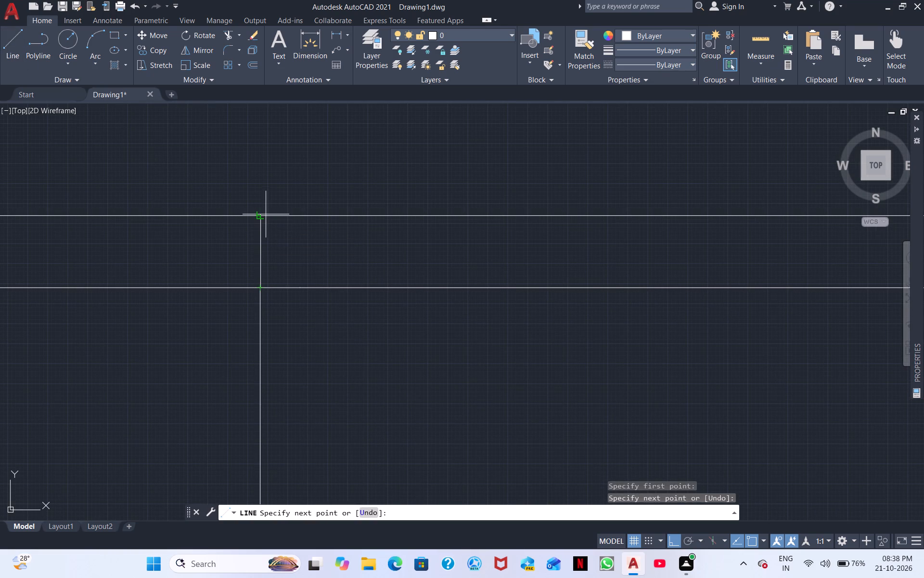
left_click(260, 216)
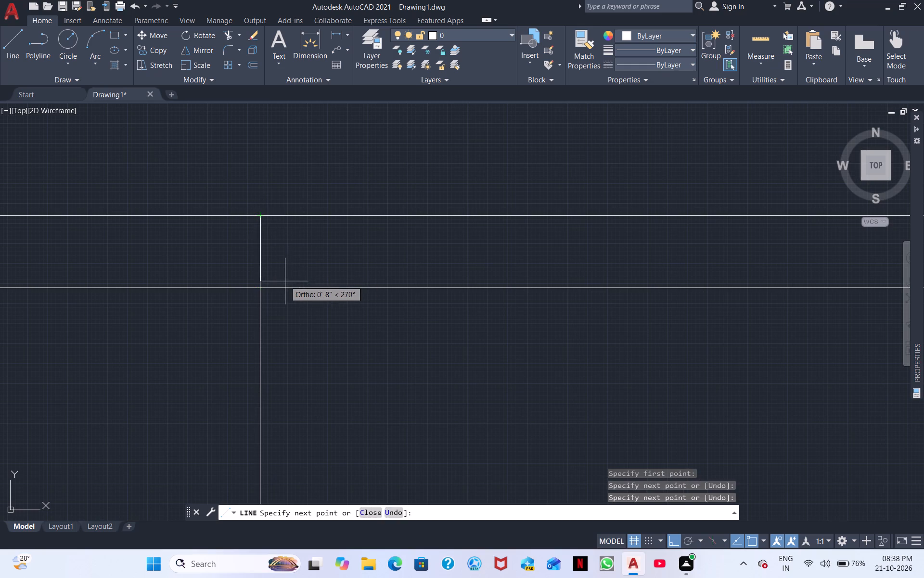
key("Escape")
Erase the vertical line segment between the partition corner and the inner face of the top outer wall.
scroll(285, 282, "down", 3)
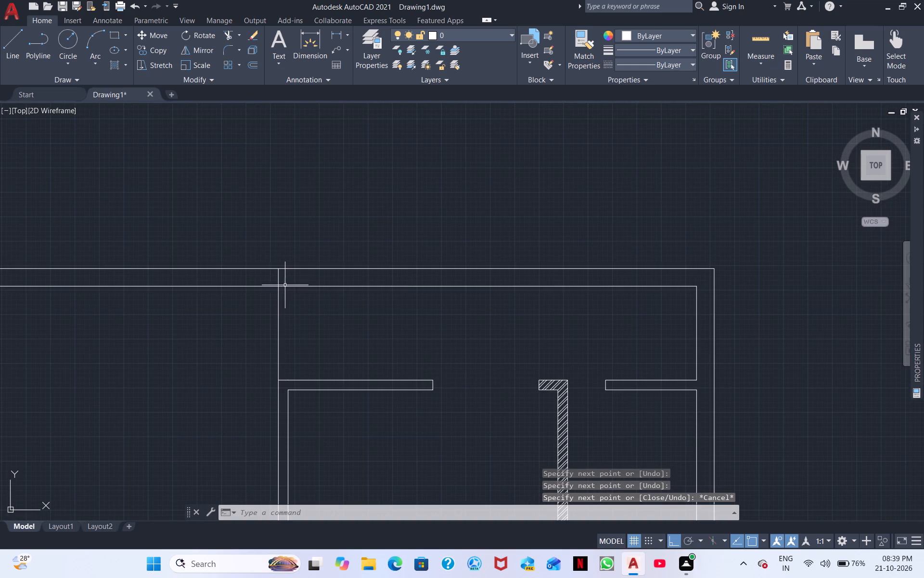
left_click(277, 309)
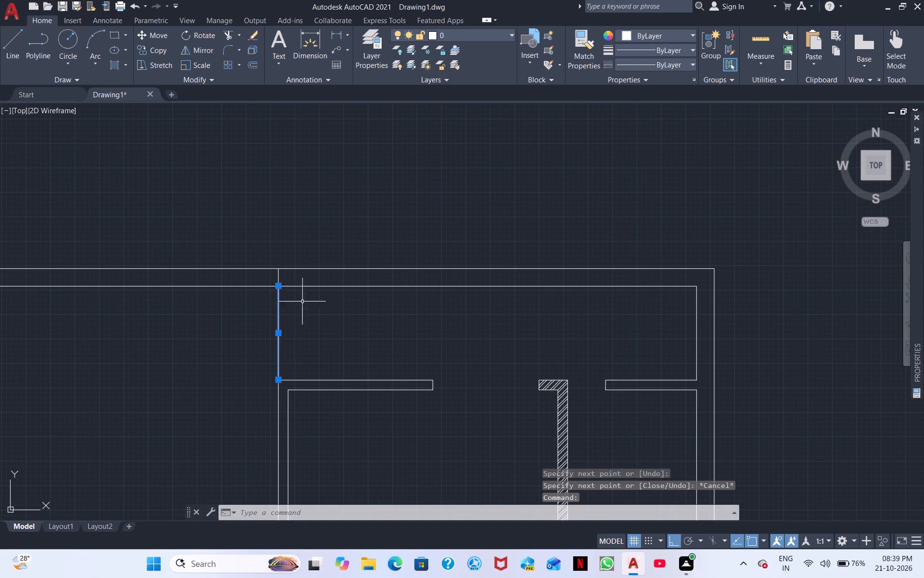
right_click(326, 315)
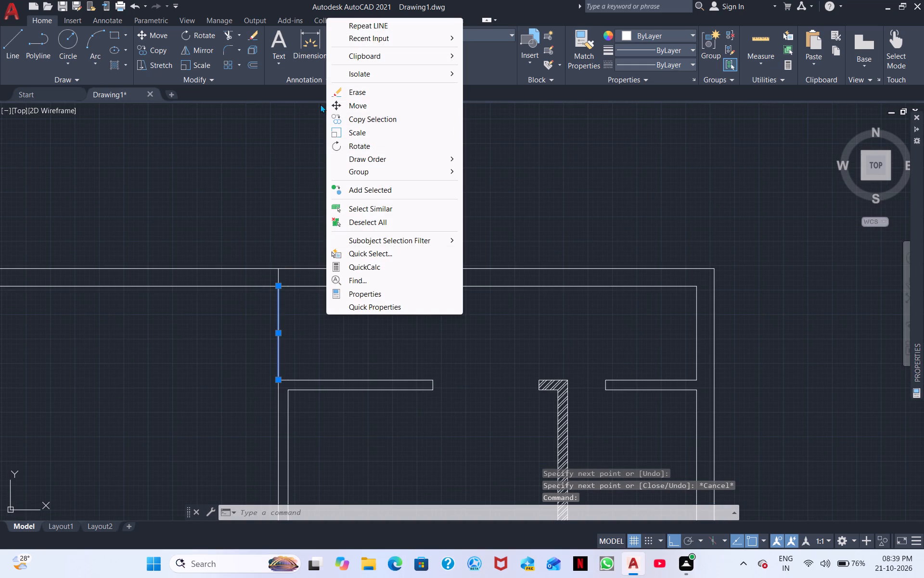
left_click(351, 90)
middle_click_drag(315, 284, 292, 240)
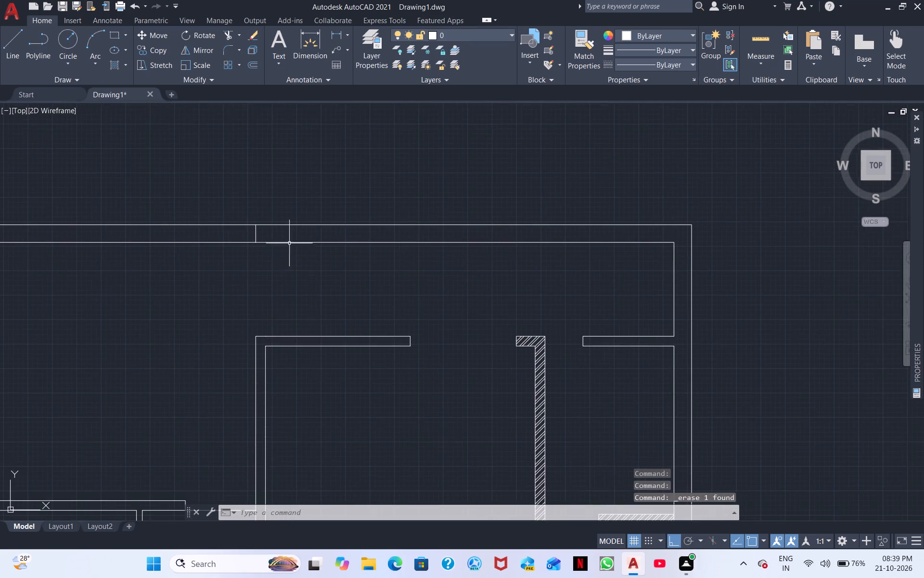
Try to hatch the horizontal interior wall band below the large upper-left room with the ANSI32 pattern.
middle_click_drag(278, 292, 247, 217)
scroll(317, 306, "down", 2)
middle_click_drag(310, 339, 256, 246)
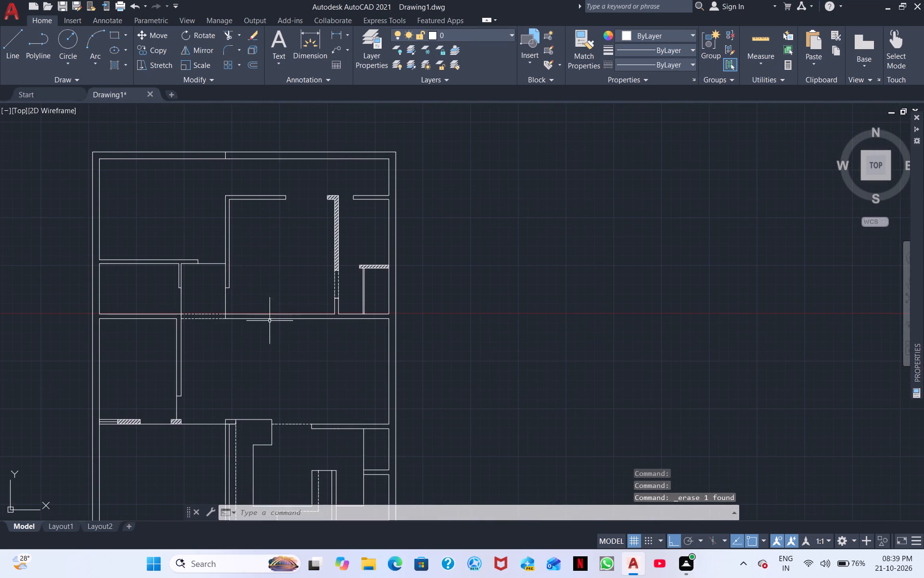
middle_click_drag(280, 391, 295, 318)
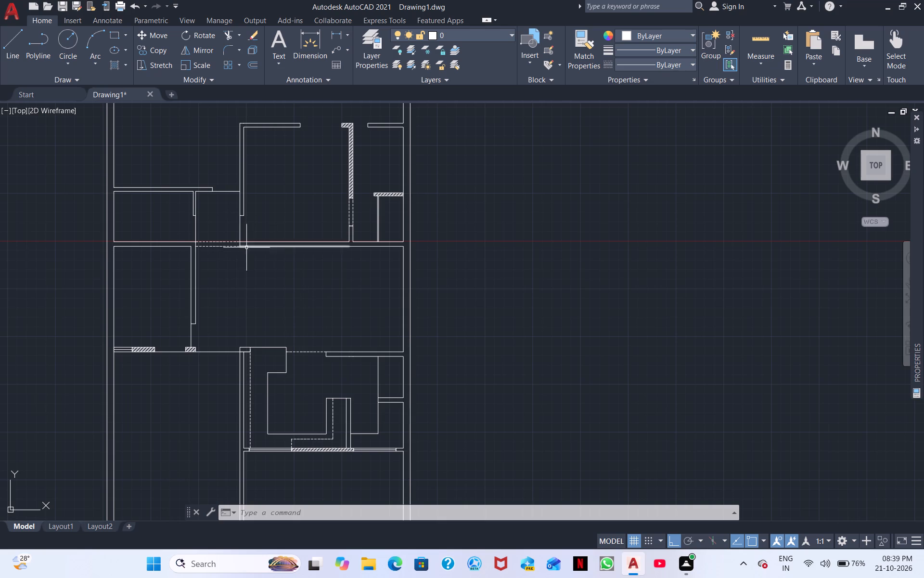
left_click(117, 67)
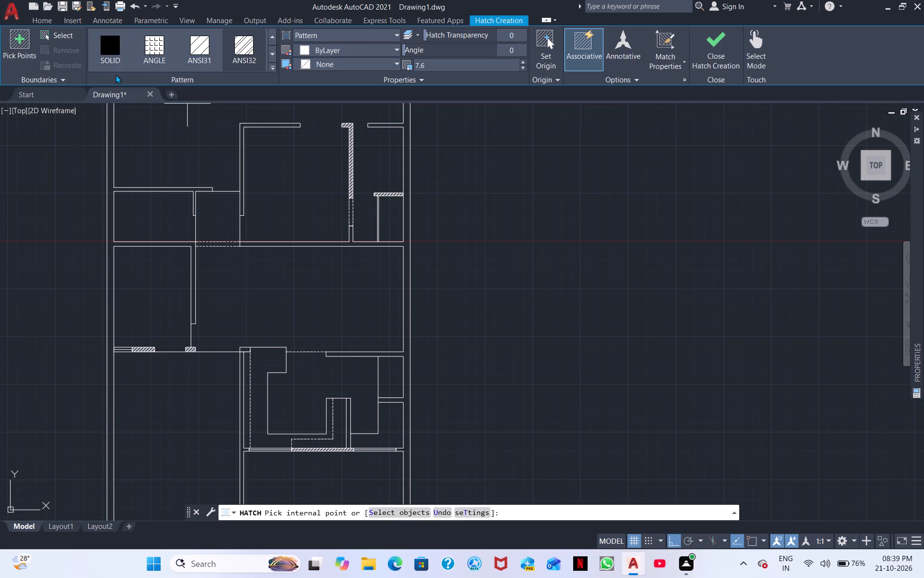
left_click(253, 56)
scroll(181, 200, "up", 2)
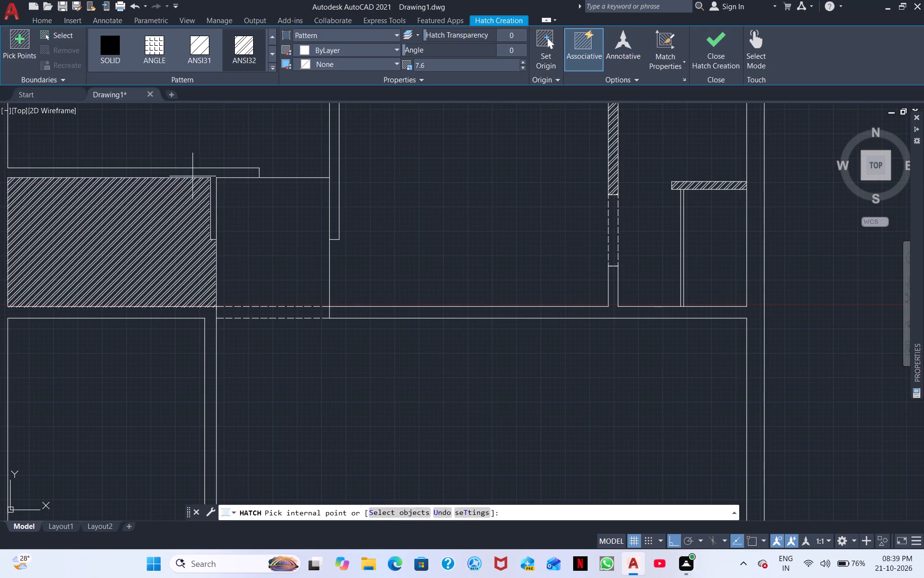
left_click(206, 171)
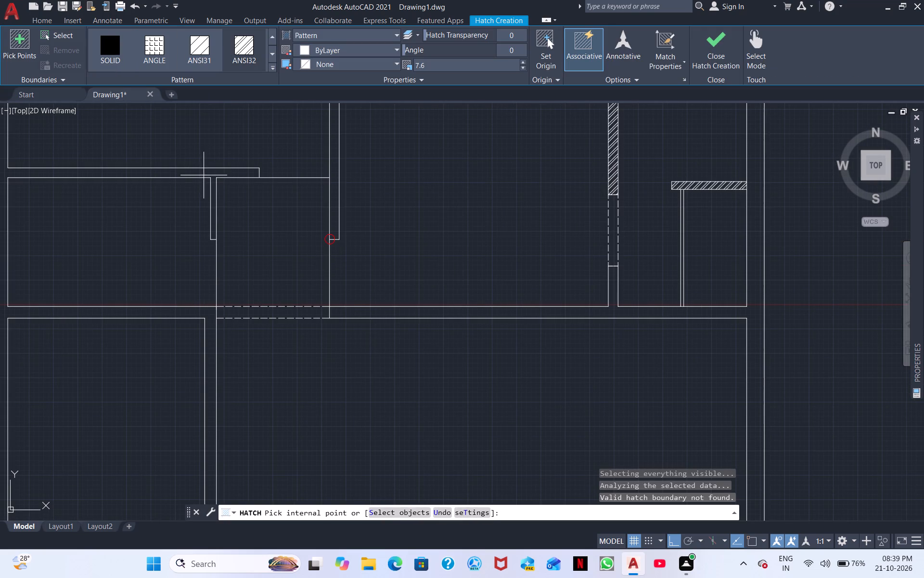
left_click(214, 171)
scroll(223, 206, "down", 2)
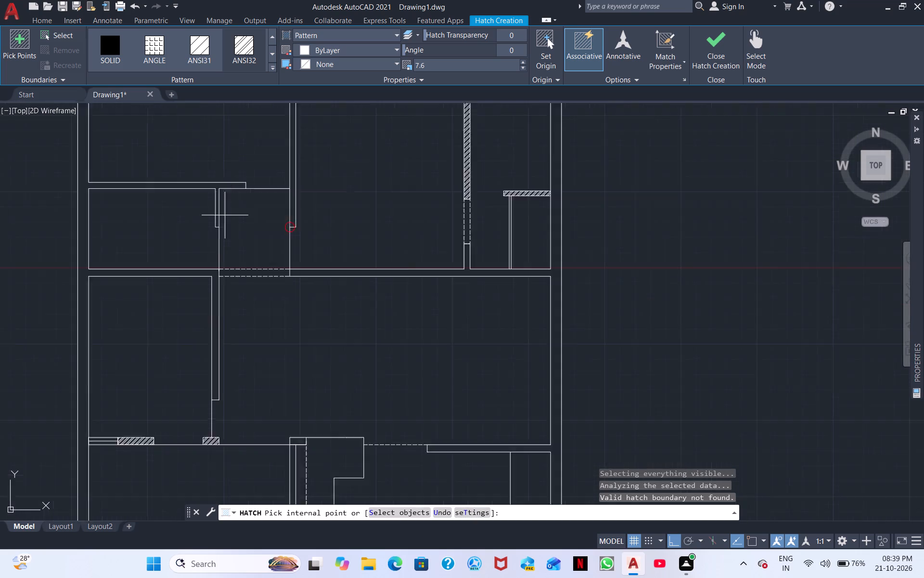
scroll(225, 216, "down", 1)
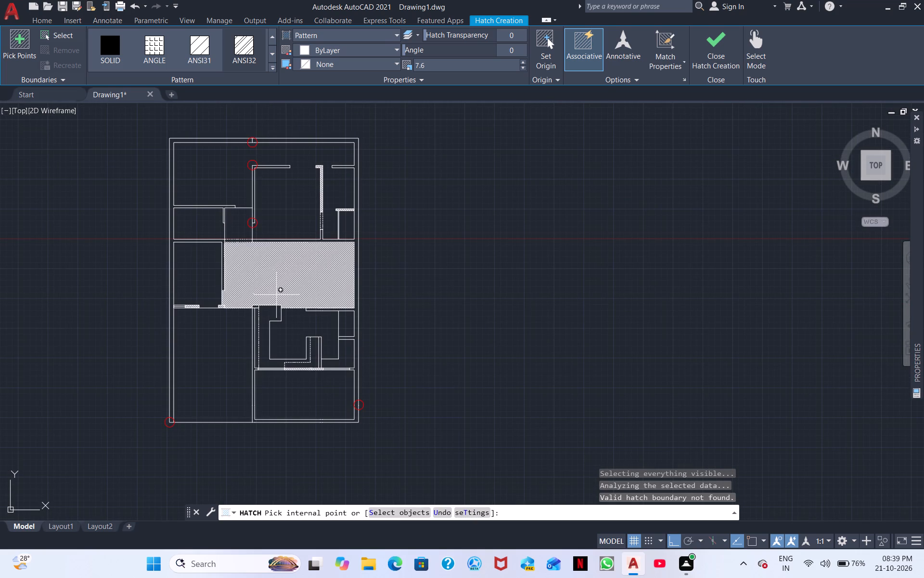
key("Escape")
Look over the wall layout of the middle and lower rooms of the floor plan.
middle_click_drag(427, 367, 399, 381)
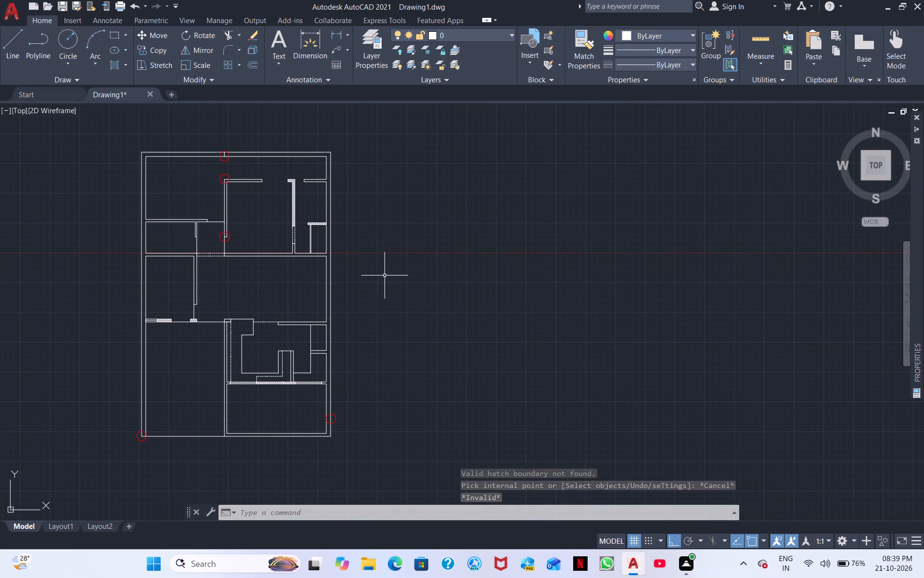
middle_click_drag(385, 276, 466, 295)
scroll(311, 284, "up", 2)
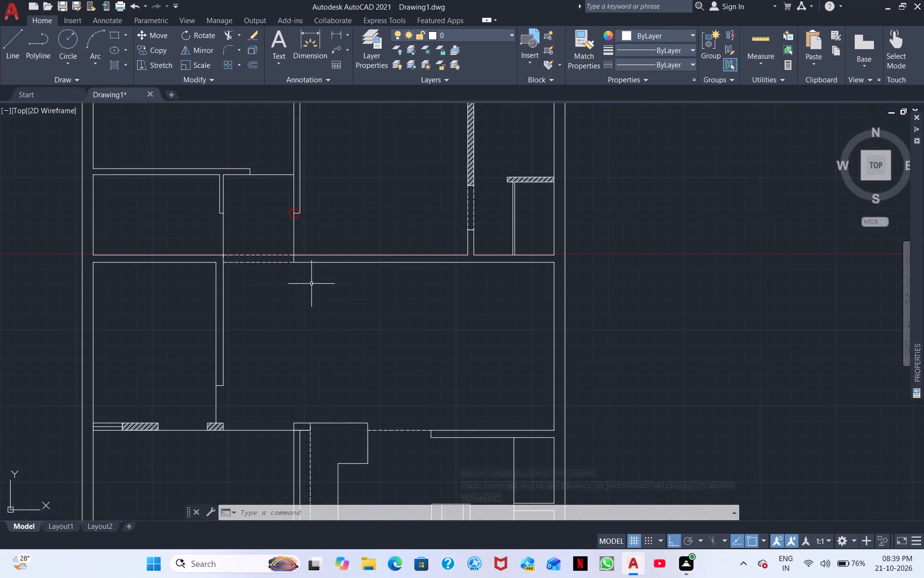
middle_click_drag(339, 293, 282, 214)
middle_click_drag(307, 287, 230, 169)
middle_click_drag(262, 253, 247, 223)
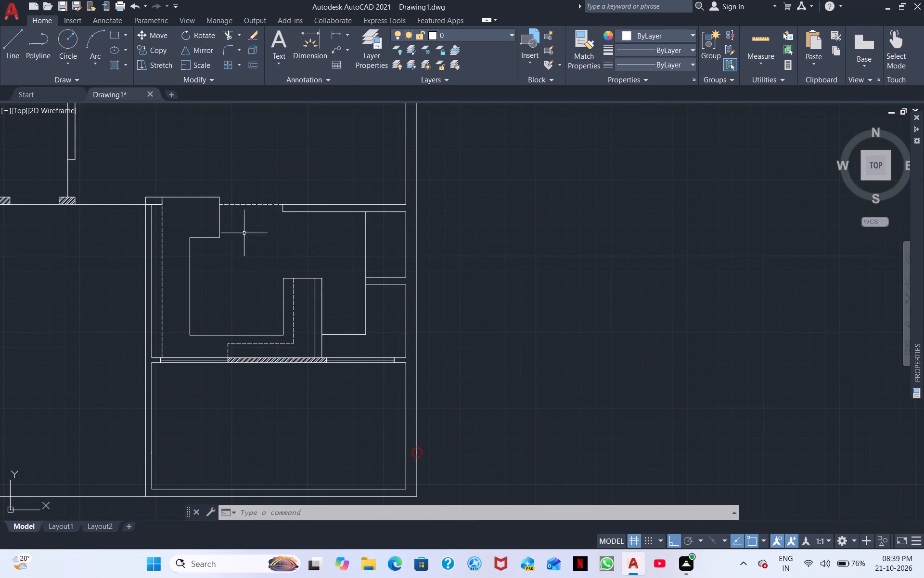
middle_click_drag(220, 283, 258, 319)
scroll(258, 319, "up", 1)
middle_click_drag(246, 244, 392, 446)
middle_click_drag(289, 288, 293, 312)
scroll(289, 288, "down", 1)
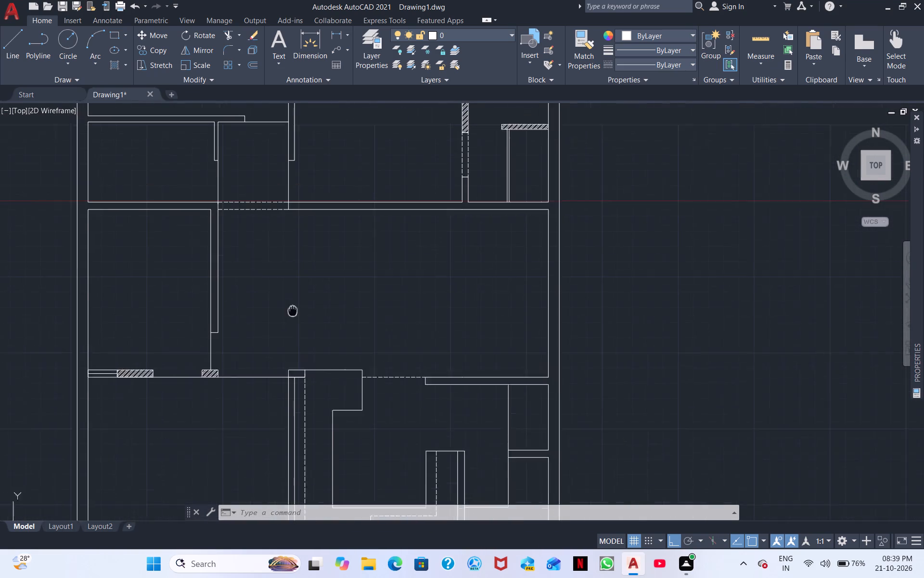
middle_click_drag(293, 312, 298, 325)
Draw a narrow vertical rectangle in the removed wall's gap, from the top wall's inner face at the short marker line to the partition's upper edge.
middle_click_drag(238, 243, 285, 443)
middle_click_drag(344, 271, 336, 349)
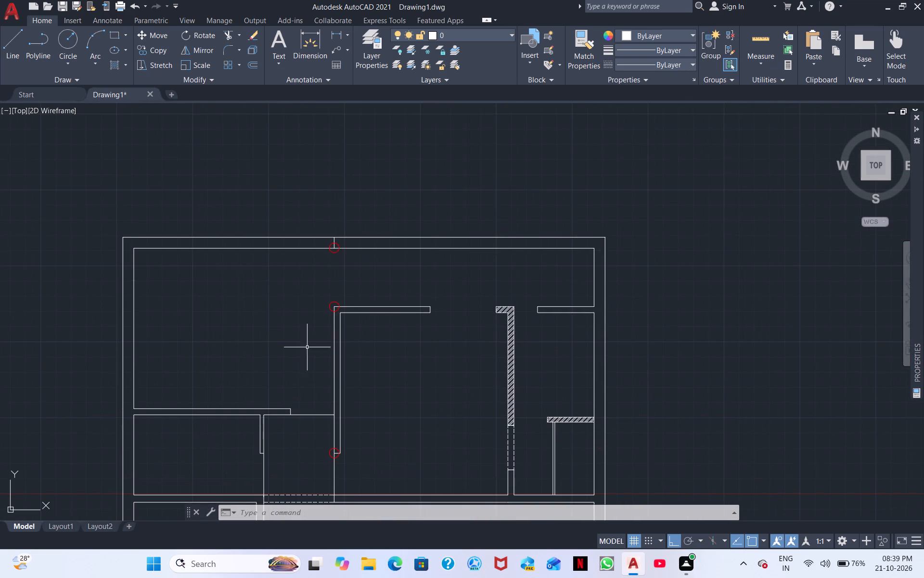
left_click(117, 35)
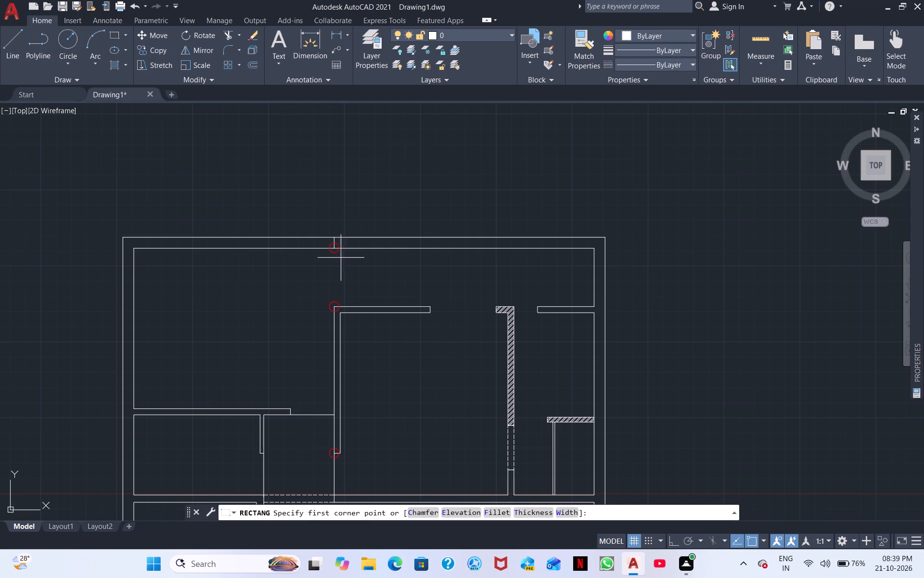
scroll(340, 249, "up", 3)
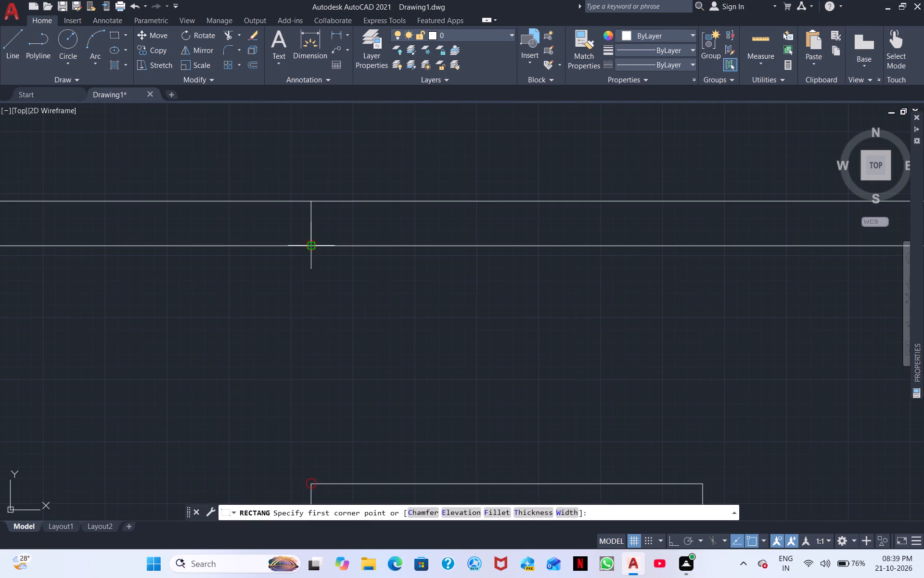
left_click(313, 247)
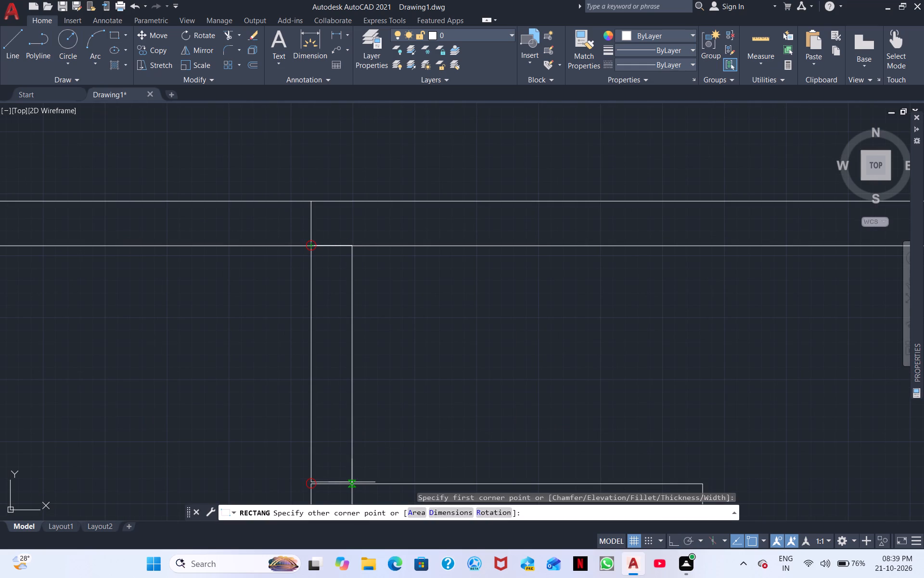
left_click(353, 484)
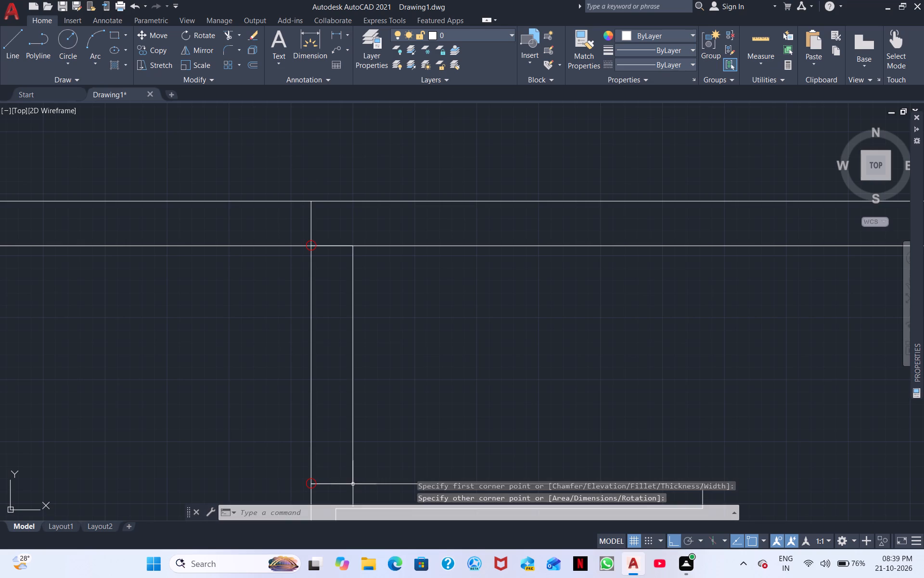
Draw a vertical centre line through the narrow rectangle, joining the midpoints of its two short ends.
scroll(350, 440, "down", 2)
middle_click_drag(365, 423, 299, 307)
middle_click_drag(413, 353, 295, 227)
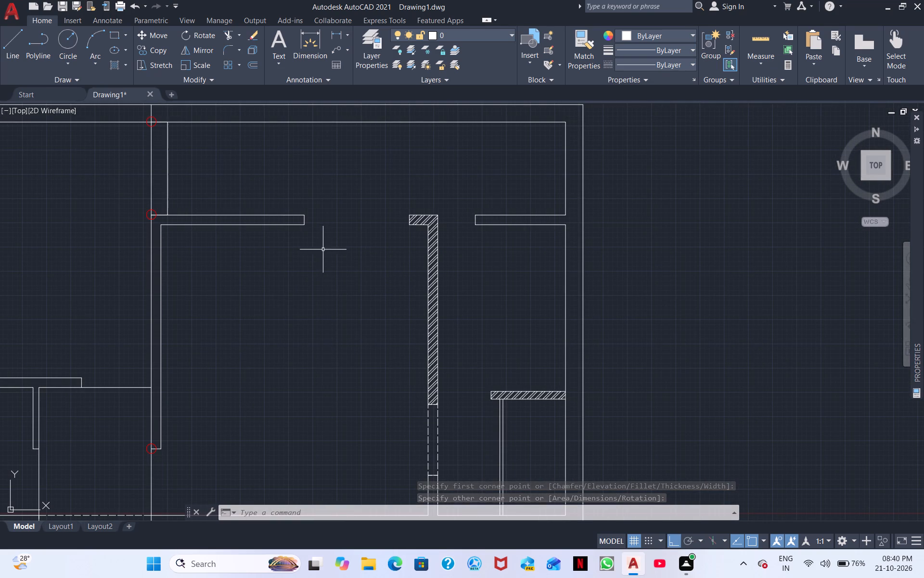
left_click(21, 37)
scroll(156, 124, "up", 3)
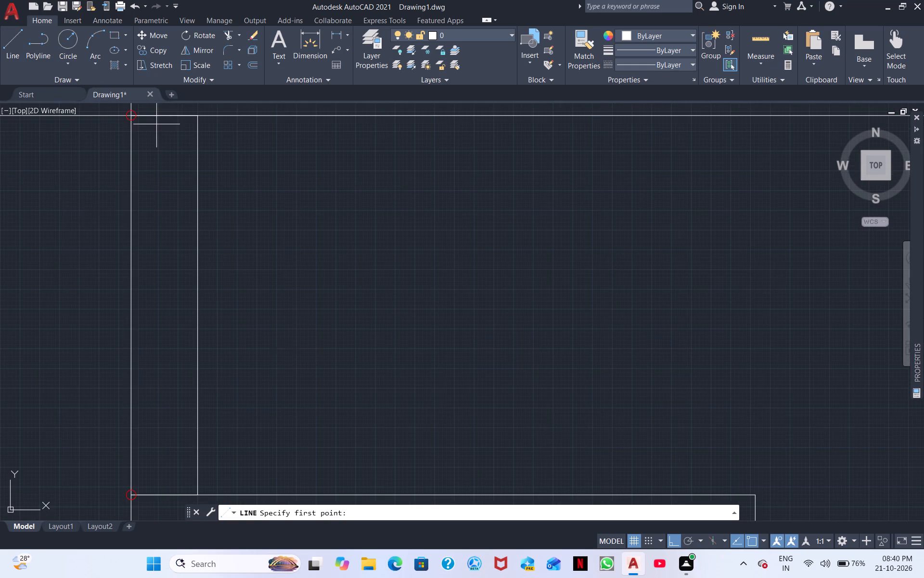
left_click_drag(166, 115, 166, 126)
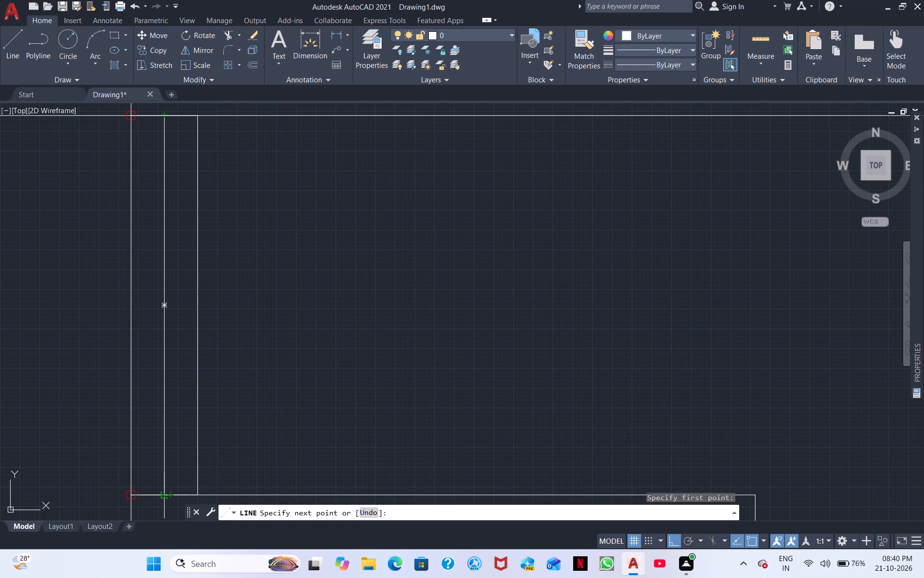
left_click(164, 494)
right_click(285, 390)
left_click(308, 400)
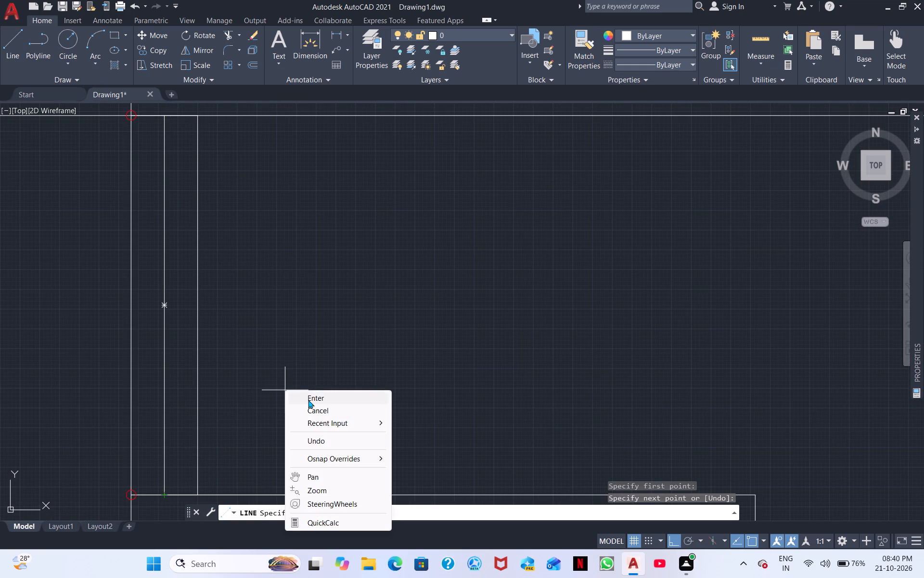
Draw a rectangle closing the gap between the horizontal partition's free end and the short hatched wall, matching the wall thickness.
middle_click_drag(357, 381, 63, 170)
middle_click_drag(343, 226, 53, 177)
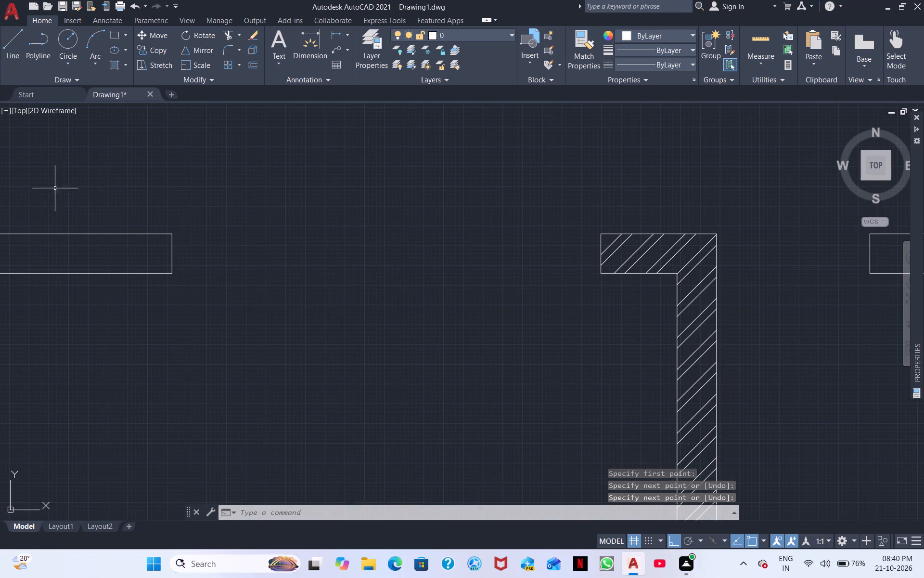
left_click(119, 31)
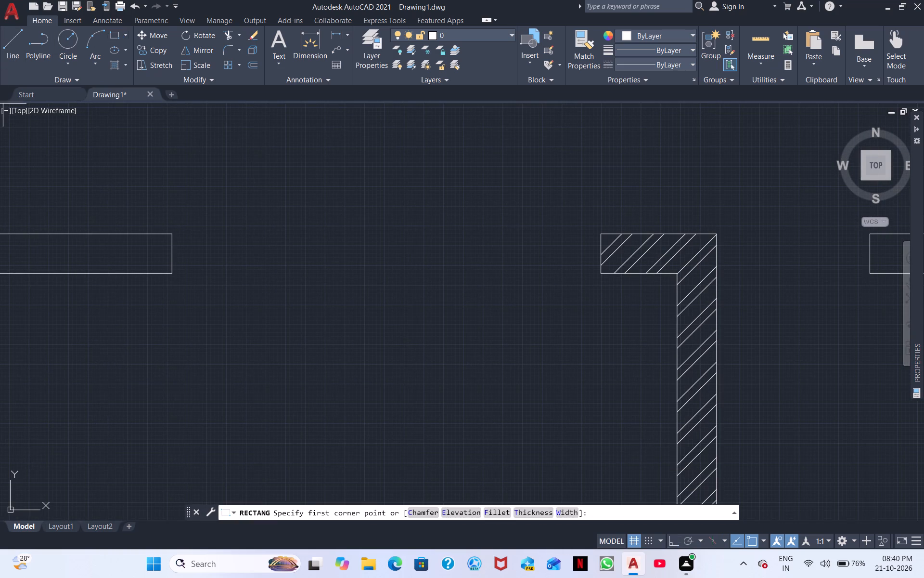
left_click(175, 234)
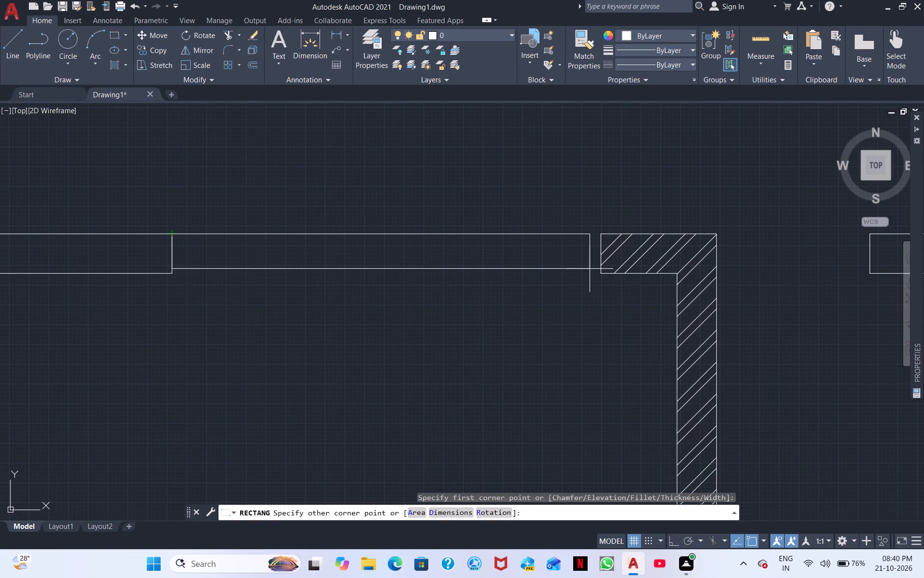
left_click(602, 273)
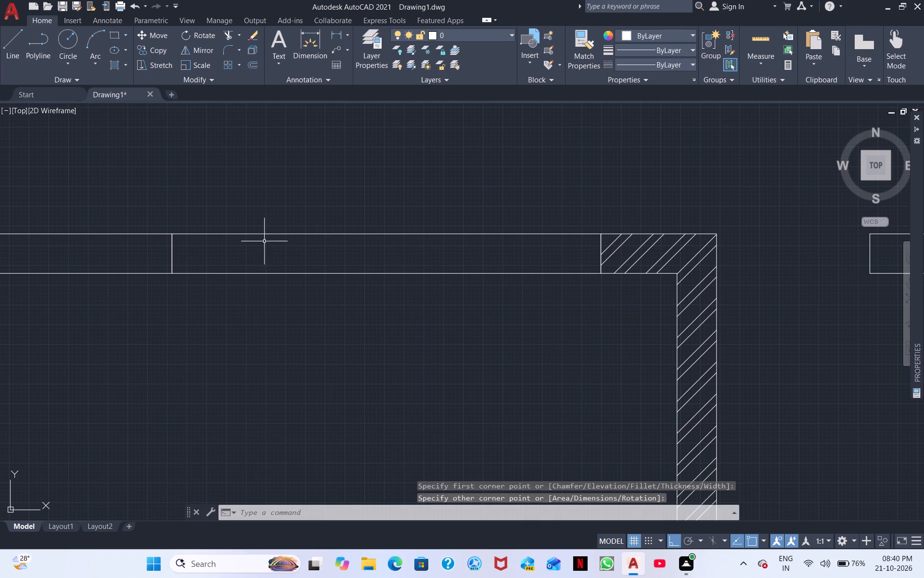
Draw a horizontal centre line through the gap rectangle, from the partition's end midpoint to the hatched wall's end midpoint.
left_click(17, 44)
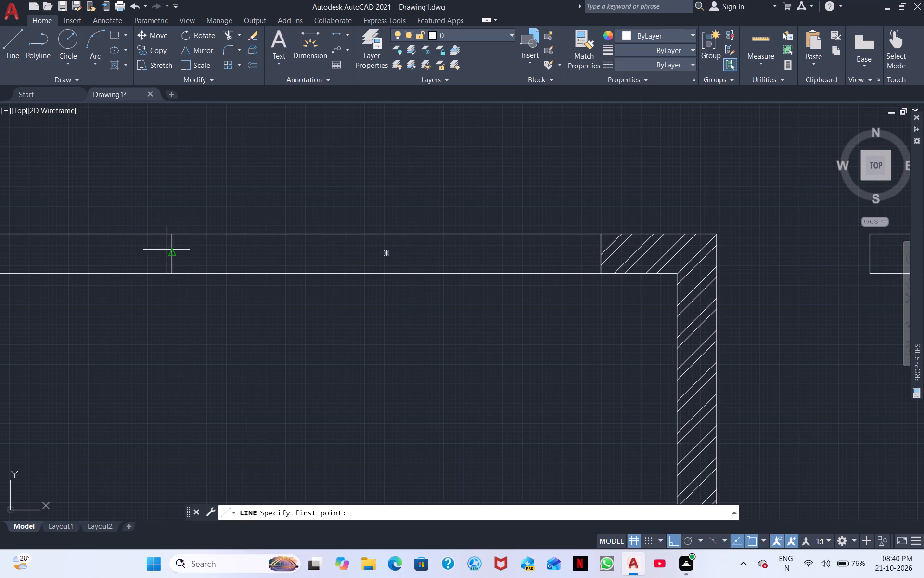
left_click(170, 252)
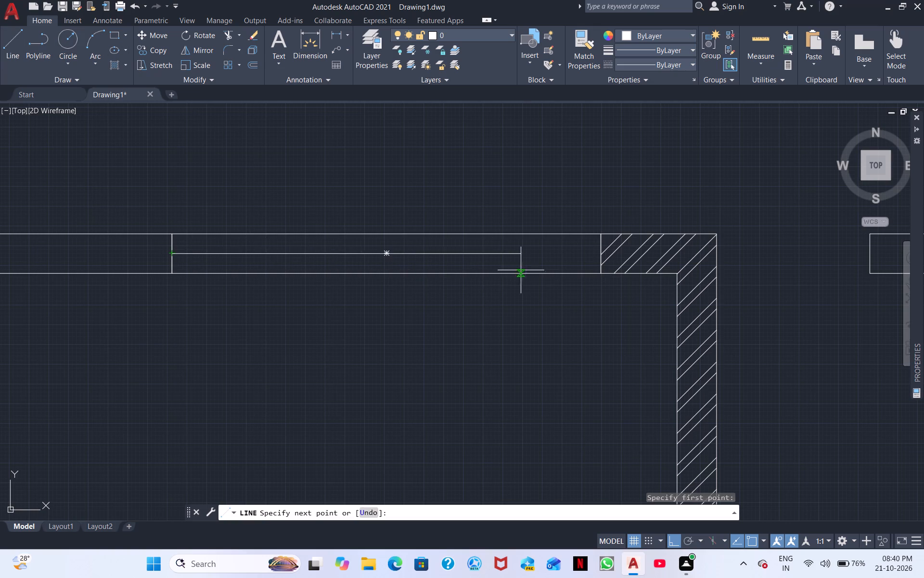
left_click(600, 255)
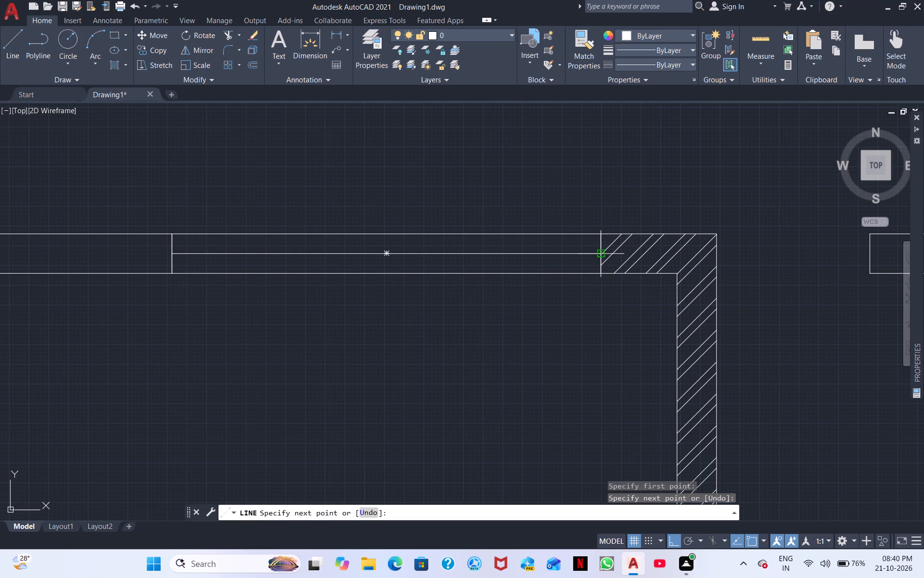
right_click(441, 270)
left_click(486, 280)
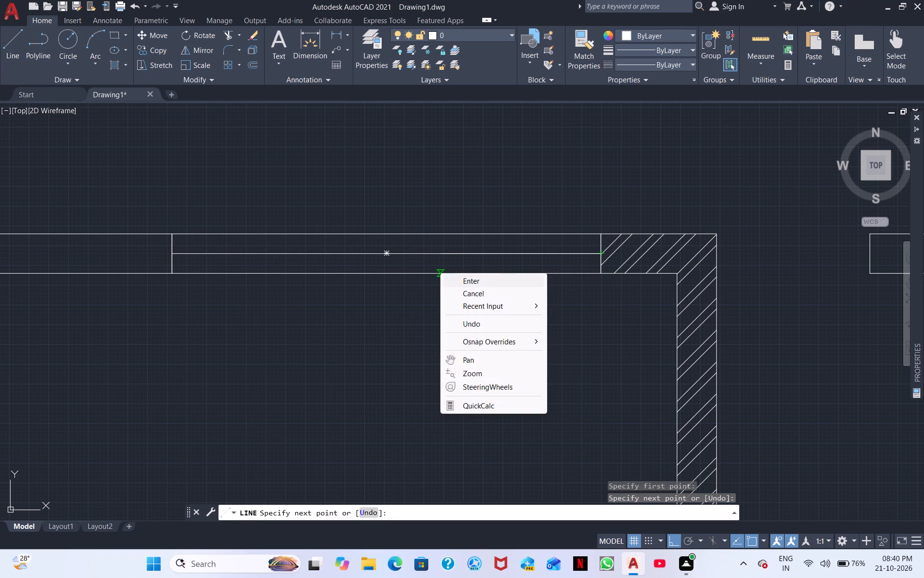
Draw a rectangle closing the gap between the hatched wall's outer corner and the short partition attached to the right outer wall.
middle_click_drag(504, 295, 95, 249)
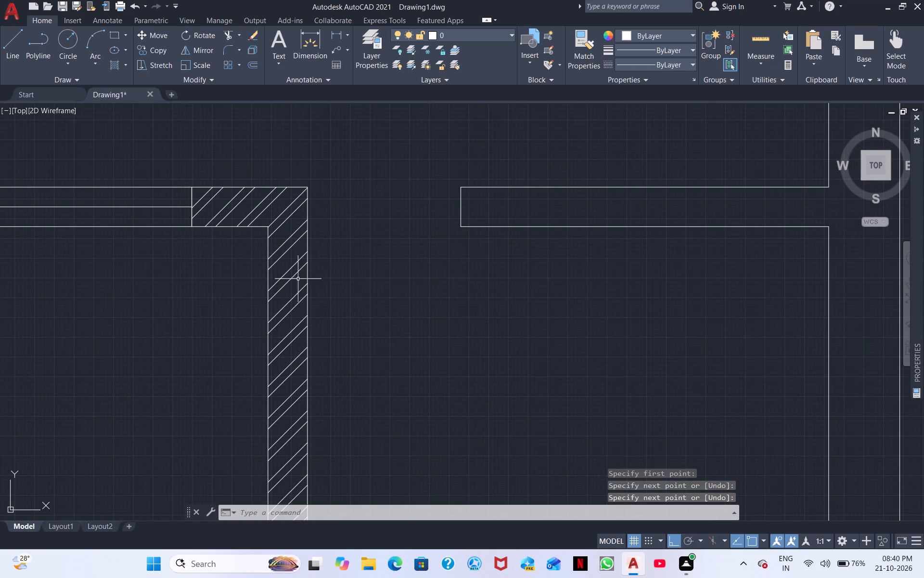
left_click(112, 31)
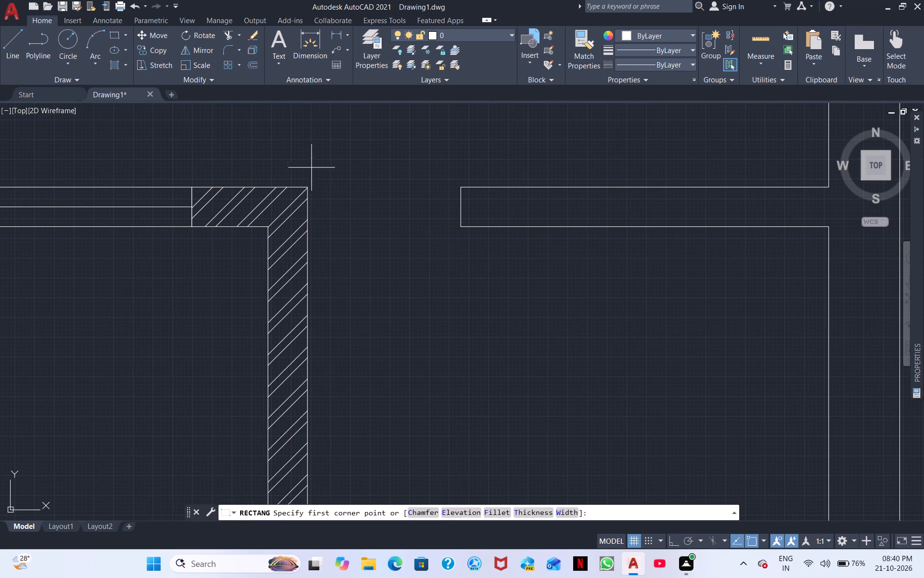
left_click(460, 190)
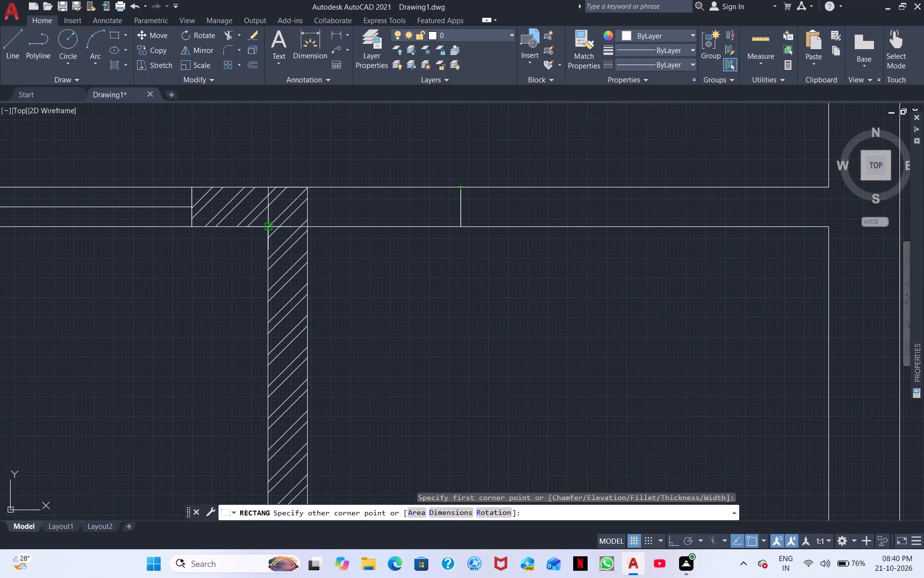
left_click(306, 229)
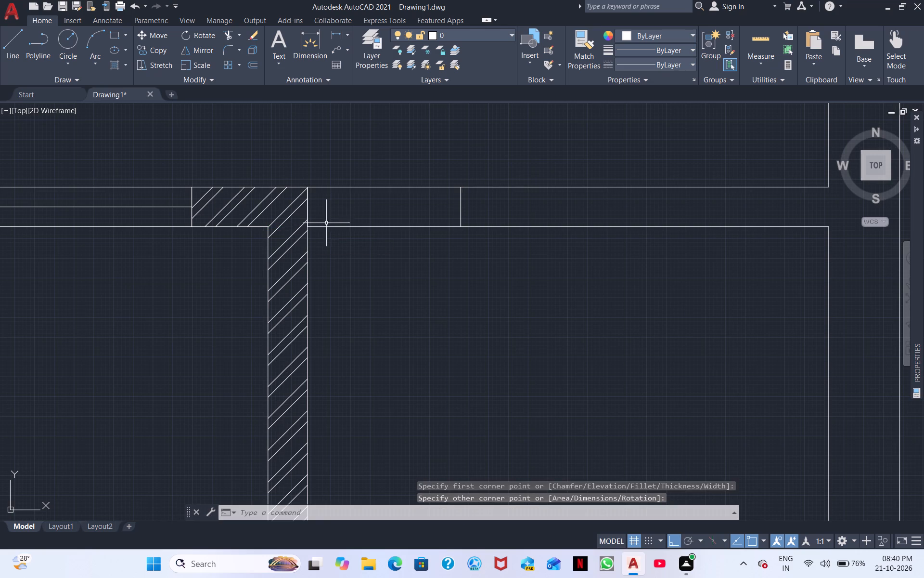
Draw a horizontal centre line through the gap rectangle between the hatched wall's corner and the short partition on the right outer wall.
left_click(13, 46)
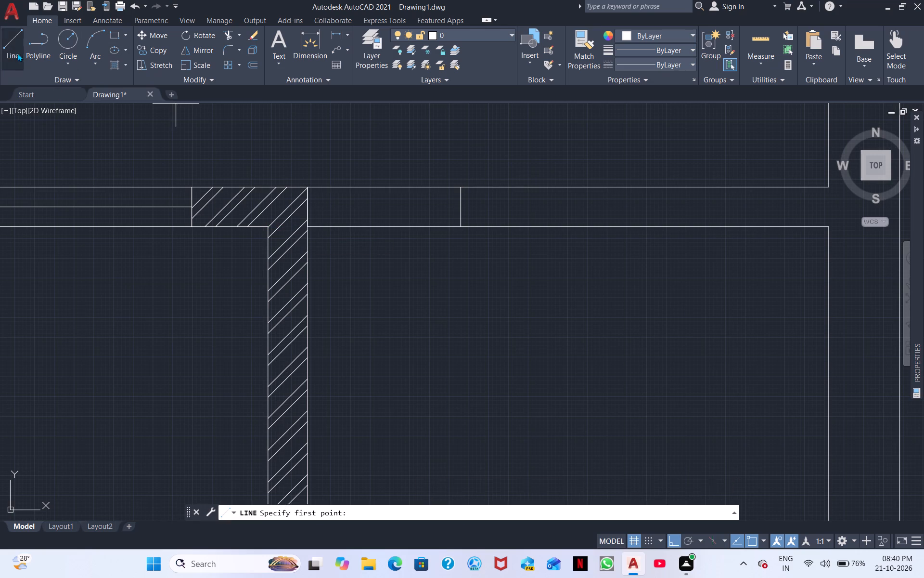
left_click(311, 203)
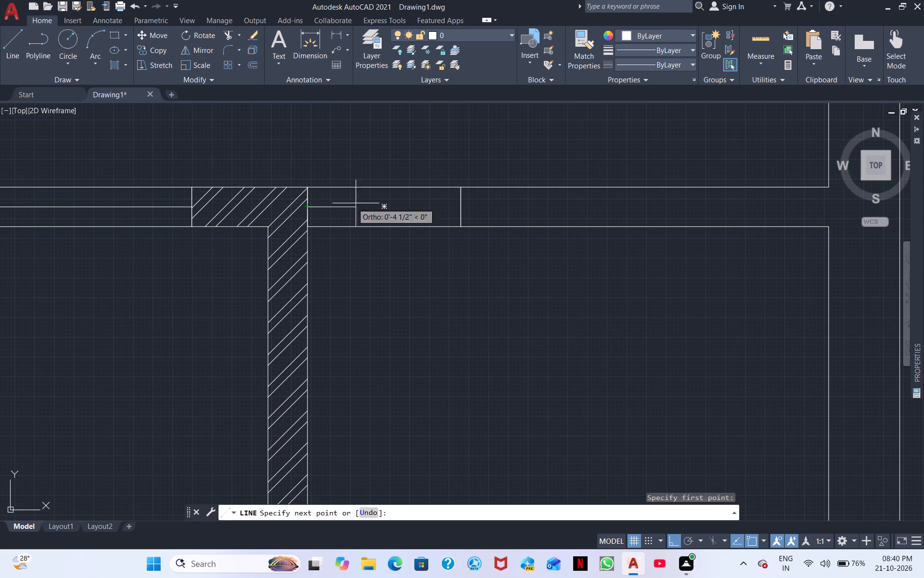
left_click(463, 208)
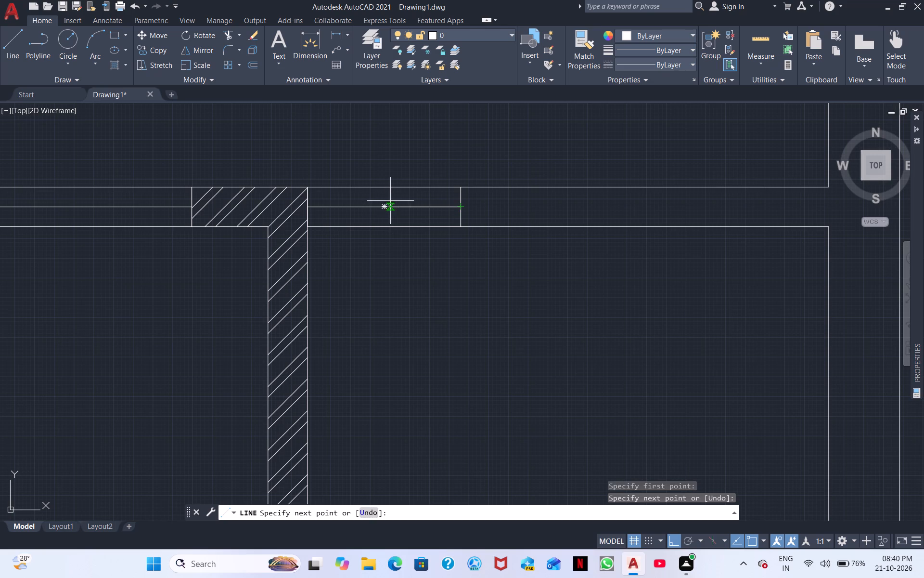
right_click(407, 204)
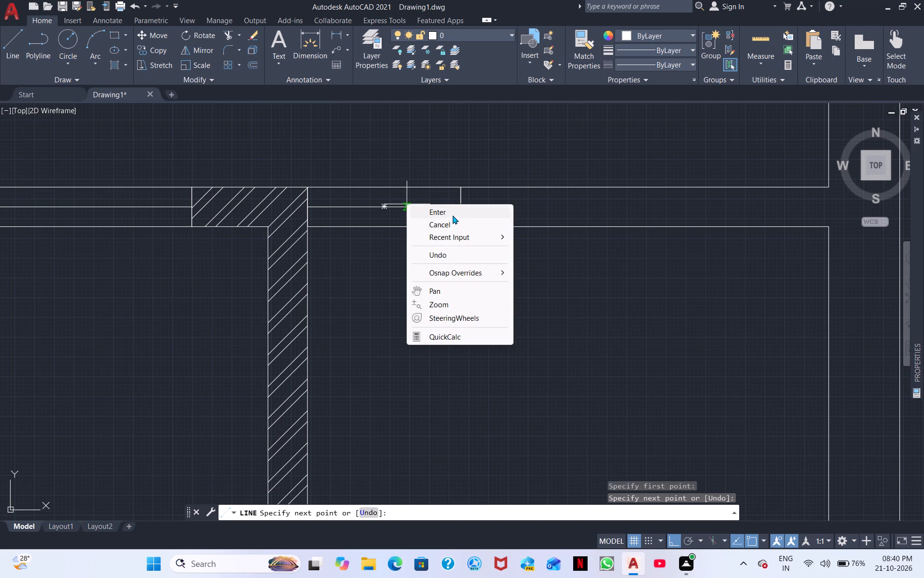
left_click(452, 214)
Assign the six centre-lined rectangles in the upper, middle and lower walls, including their centre lines, to the window layer.
scroll(374, 208, "down", 1)
left_click(385, 227)
left_click(338, 176)
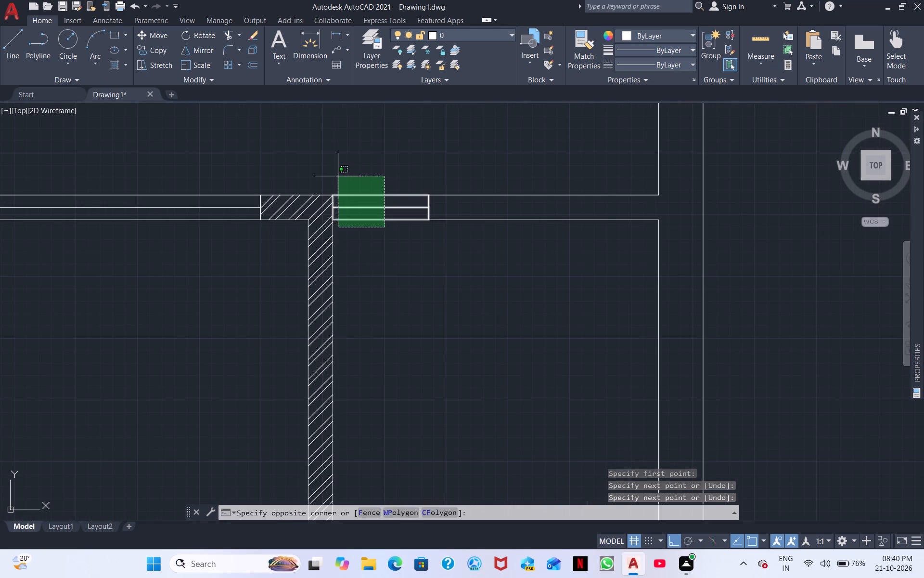
middle_click_drag(158, 242, 250, 250)
left_click(257, 250)
left_click(214, 201)
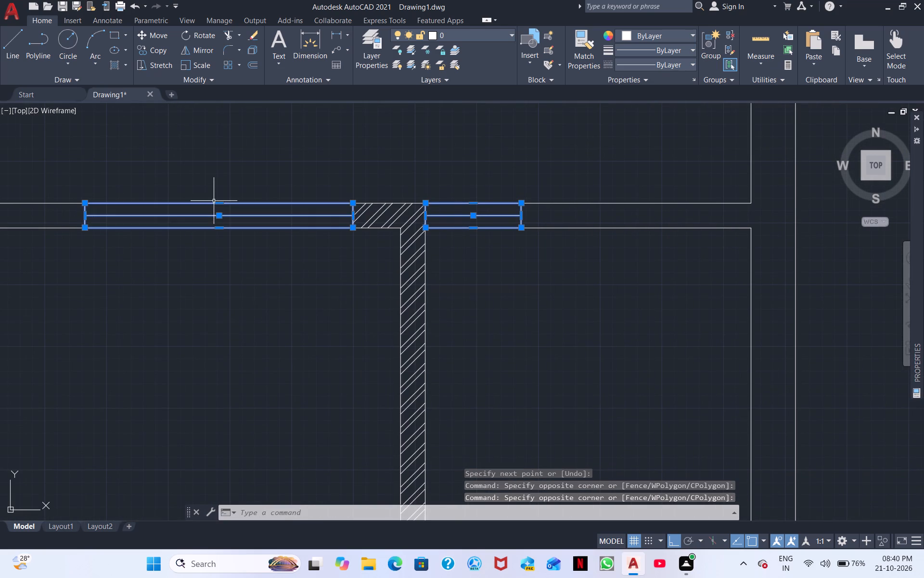
scroll(213, 200, "down", 2)
middle_click_drag(234, 216, 267, 287)
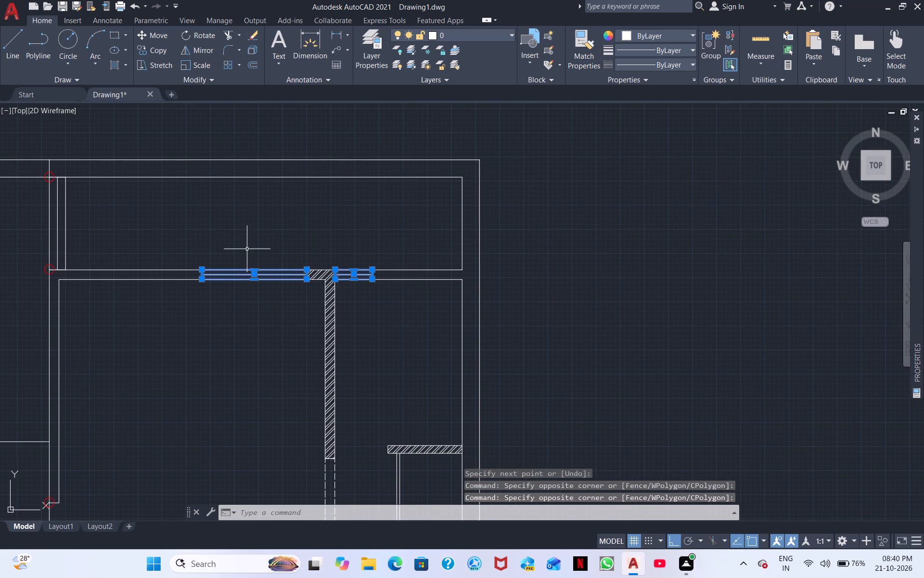
left_click(108, 226)
left_click(39, 209)
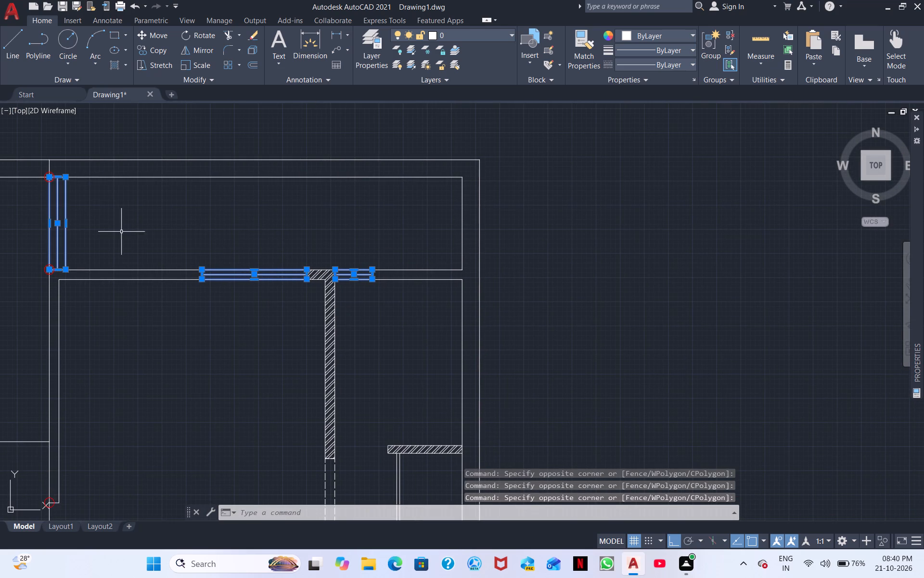
middle_click_drag(124, 232, 236, 63)
middle_click_drag(313, 220, 296, 132)
scroll(290, 215, "down", 1)
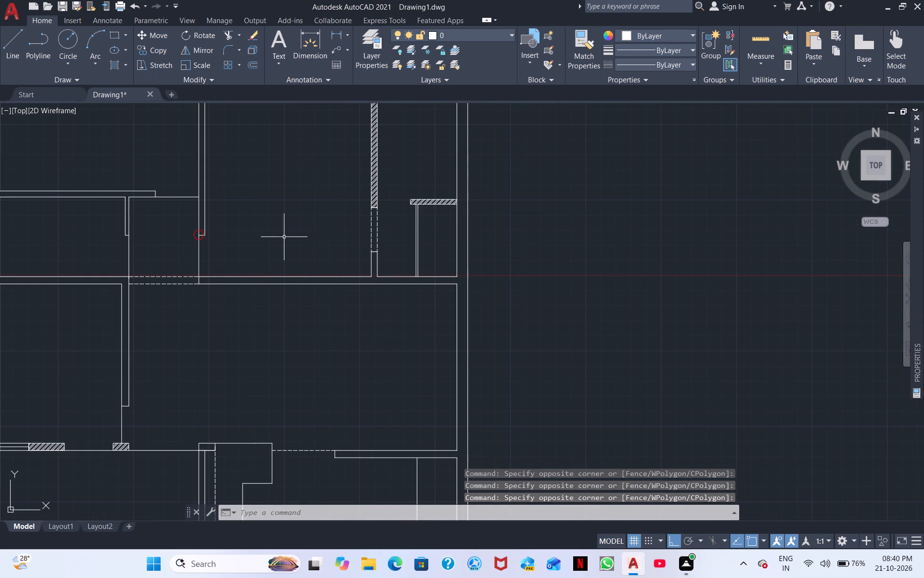
scroll(192, 238, "up", 3)
scroll(287, 268, "down", 3)
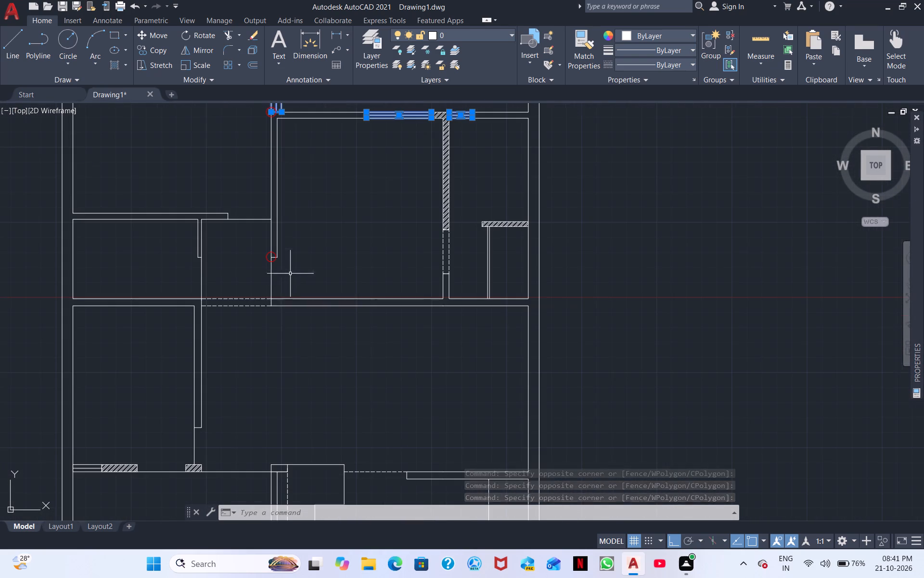
middle_click_drag(235, 438, 187, 337)
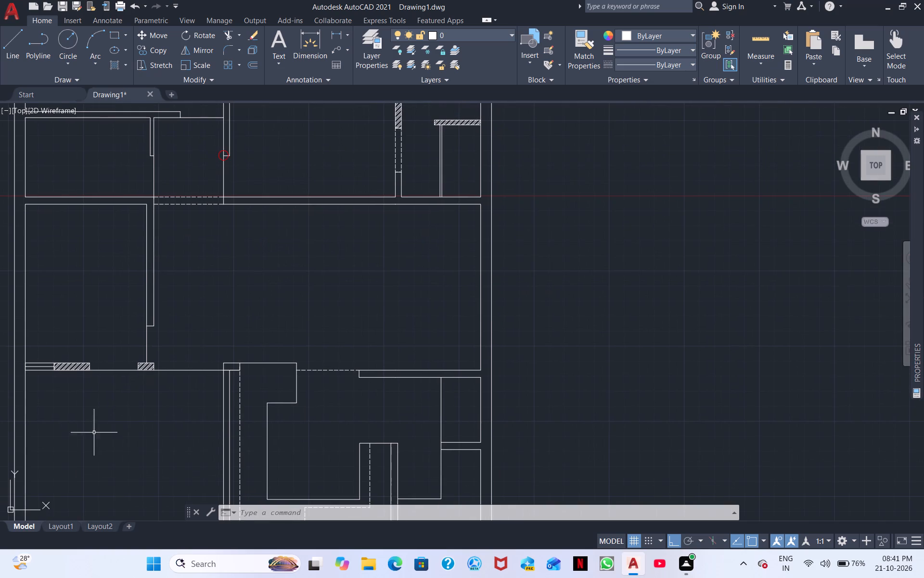
left_click(45, 378)
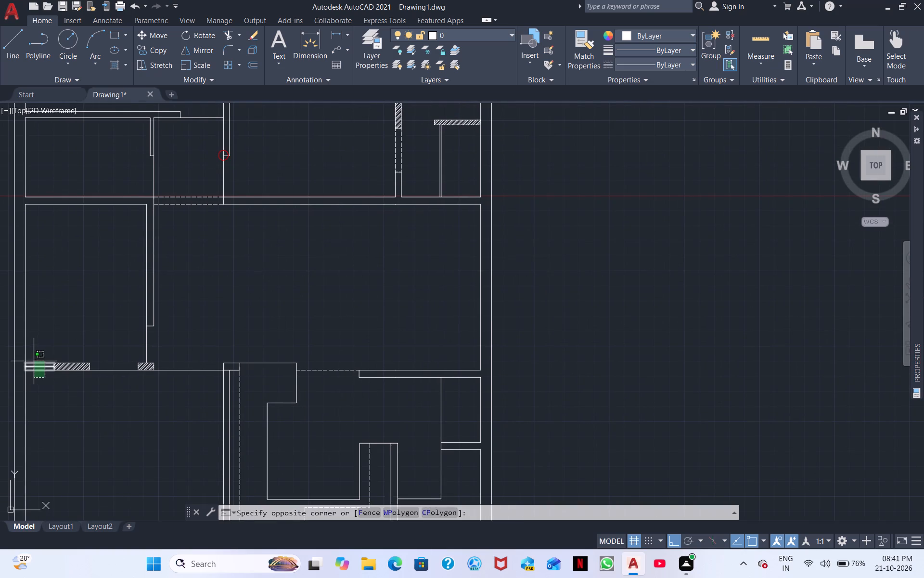
left_click(34, 356)
middle_click_drag(120, 412, 34, 276)
middle_click_drag(146, 355, 75, 291)
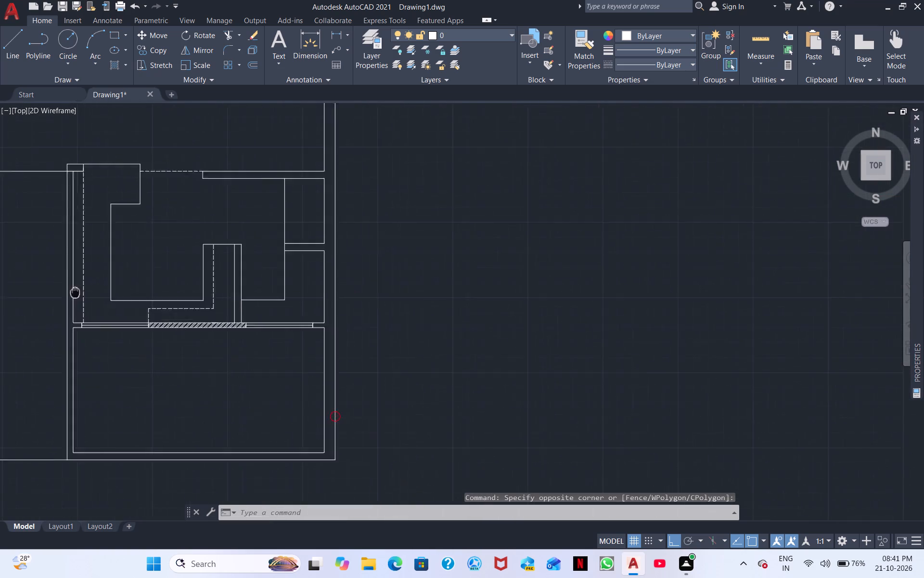
middle_click_drag(75, 291, 0, 234)
left_click(177, 275)
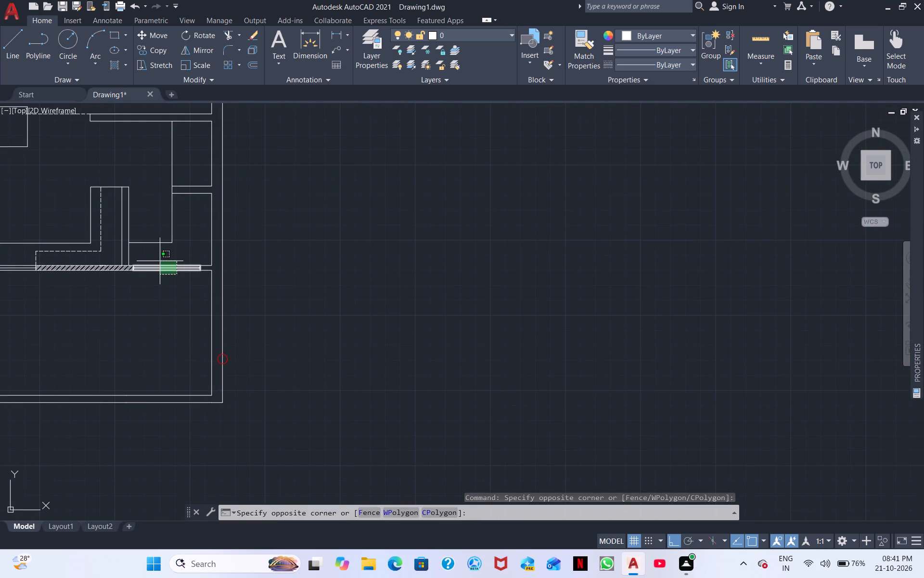
left_click(160, 261)
scroll(93, 299, "up", 2)
middle_click_drag(52, 320, 313, 313)
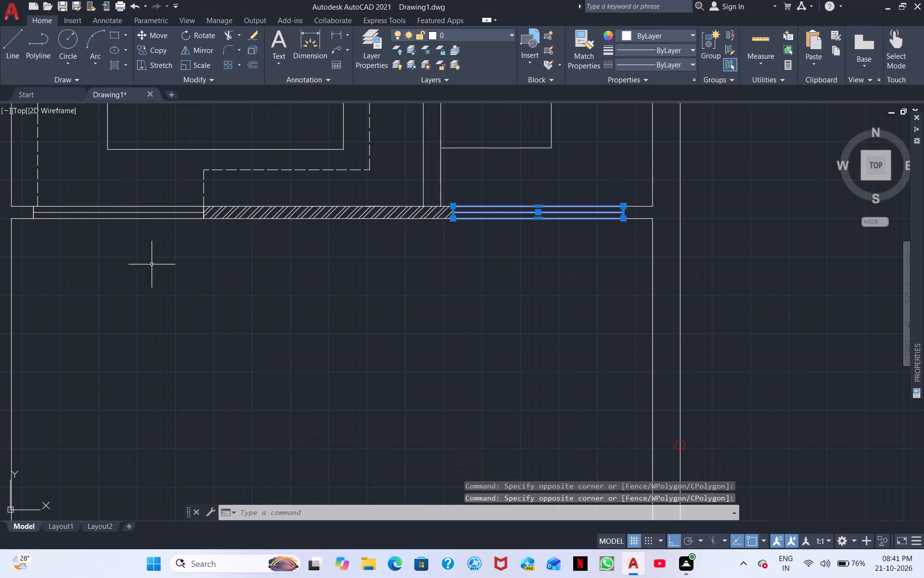
left_click(141, 233)
left_click(115, 200)
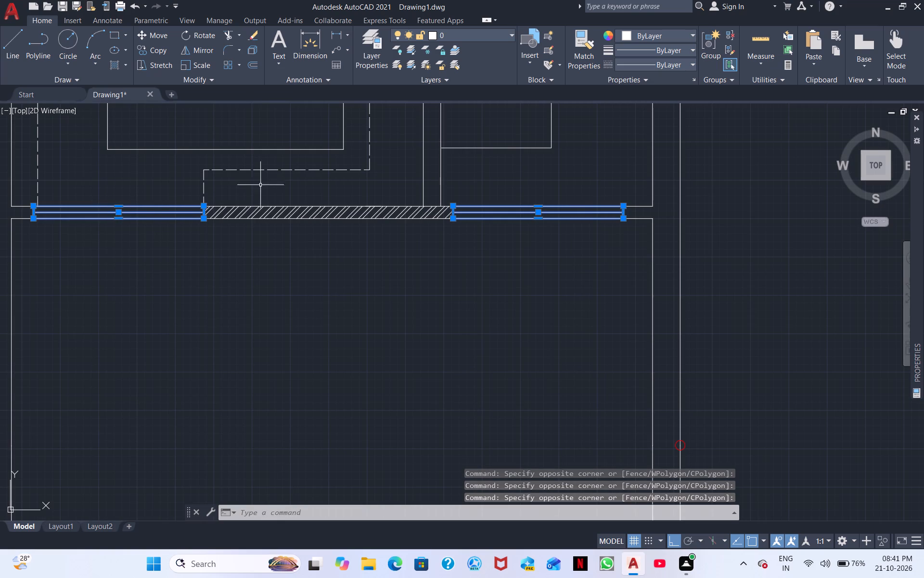
left_click(494, 37)
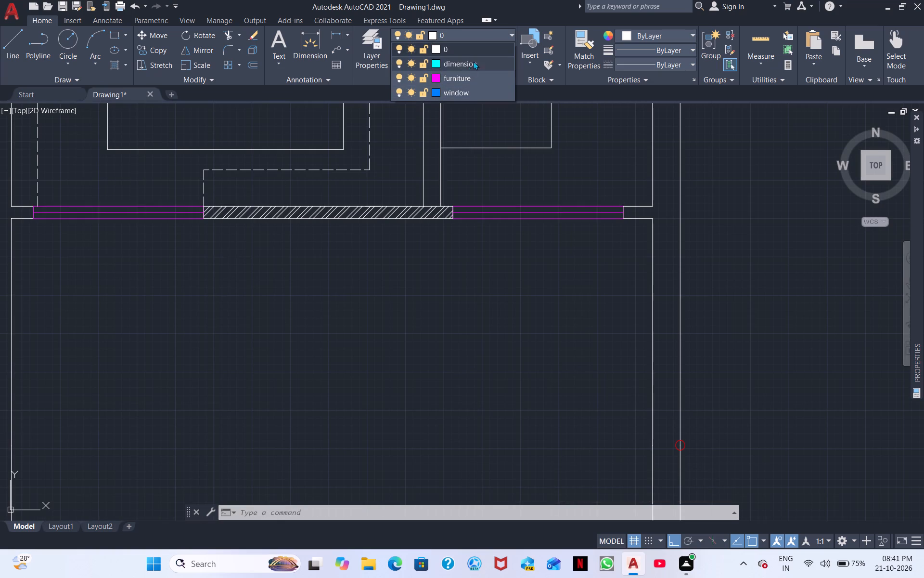
left_click(473, 87)
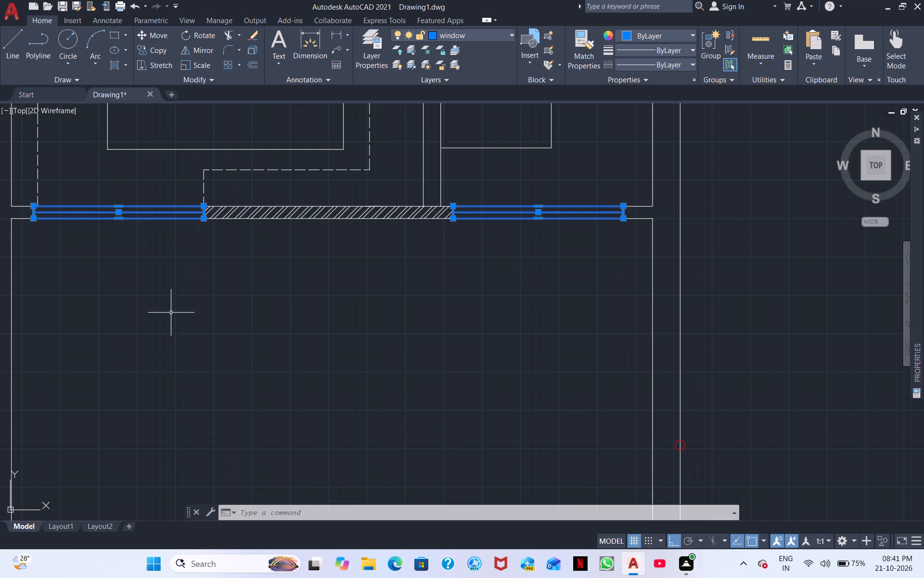
middle_click_drag(288, 321, 287, 328)
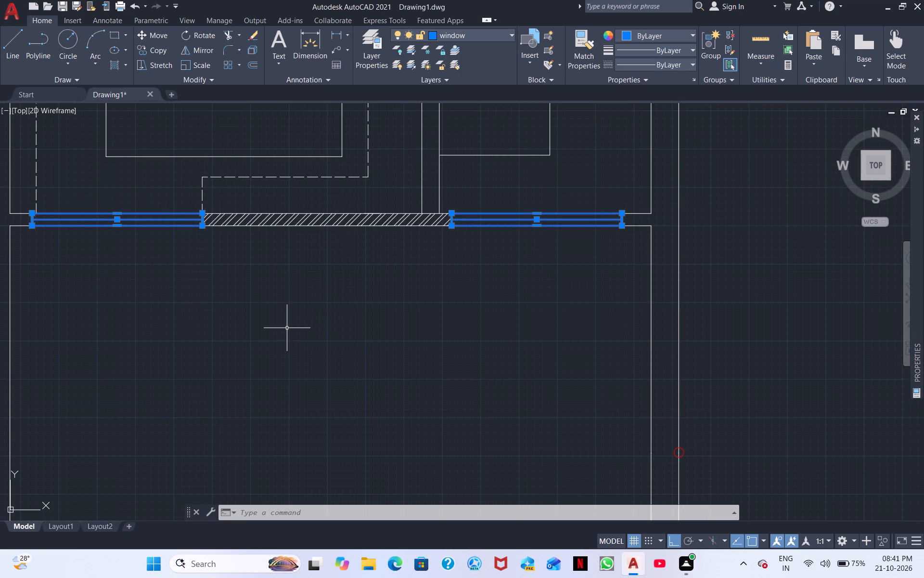
middle_click_drag(277, 373, 283, 490)
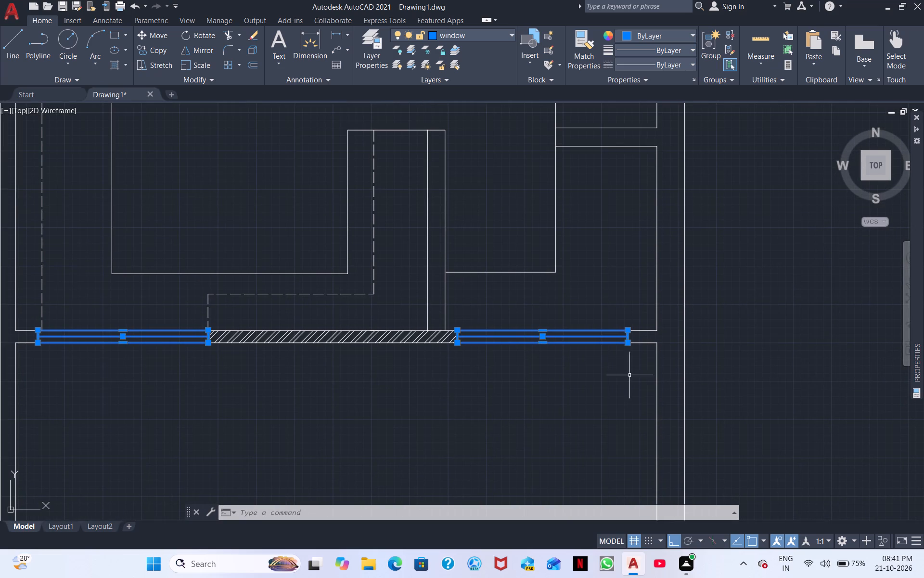
scroll(411, 324, "down", 2)
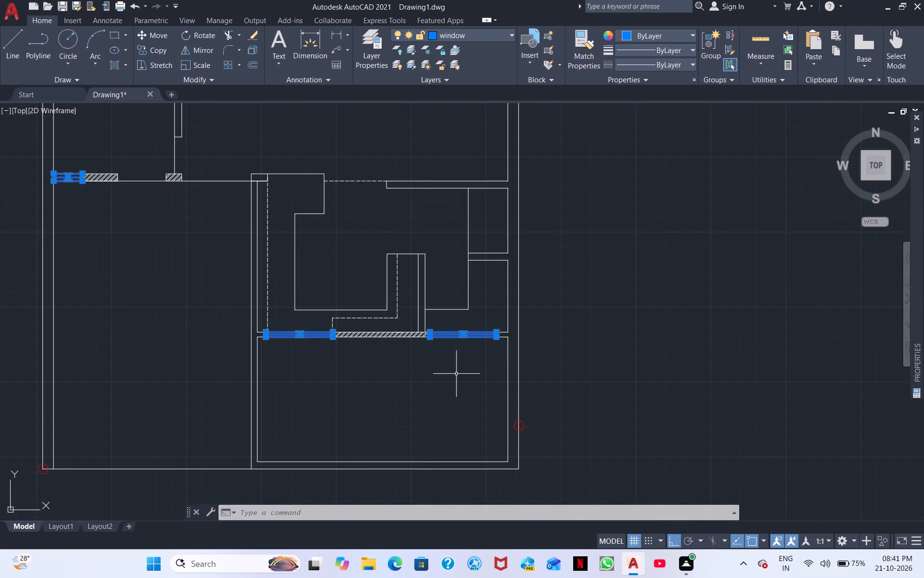
scroll(464, 378, "down", 1)
key("Escape")
scroll(552, 396, "down", 1)
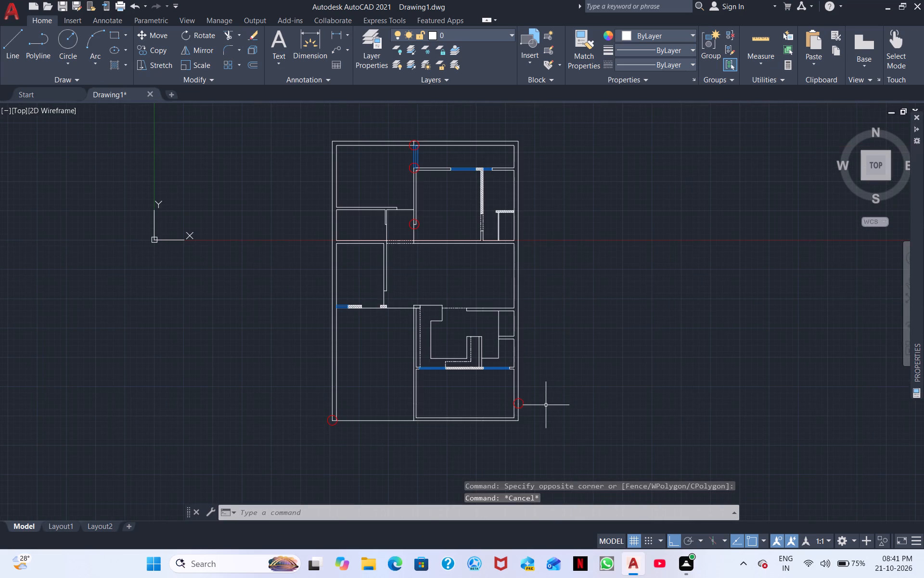
Join the connected segments of the whole floor plan into polylines.
middle_click_drag(546, 405, 471, 396)
left_click(499, 459)
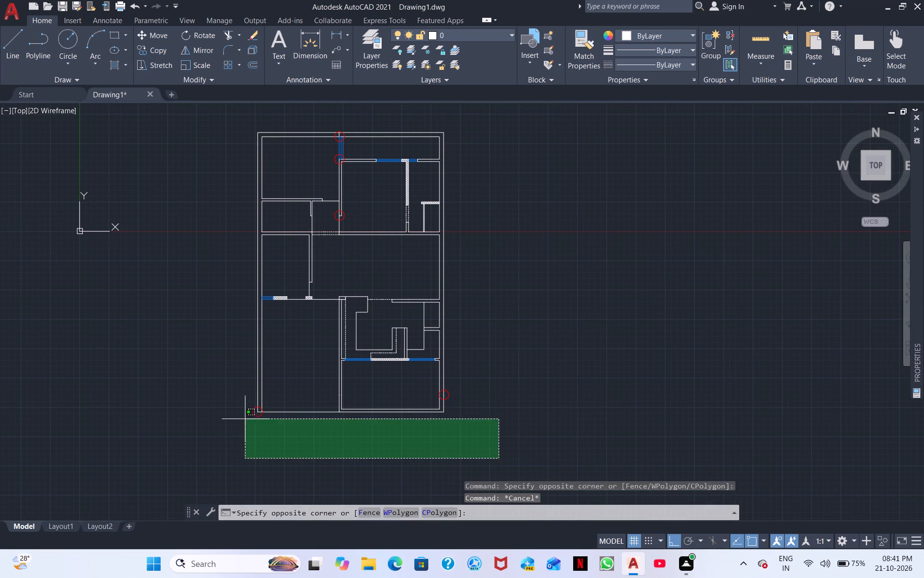
left_click(206, 101)
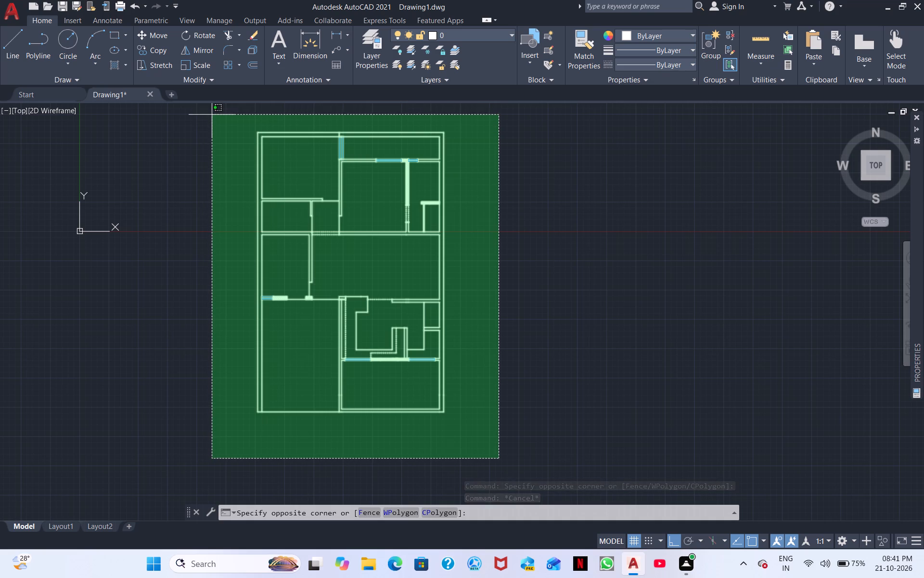
left_click(203, 118)
type("j")
key("space")
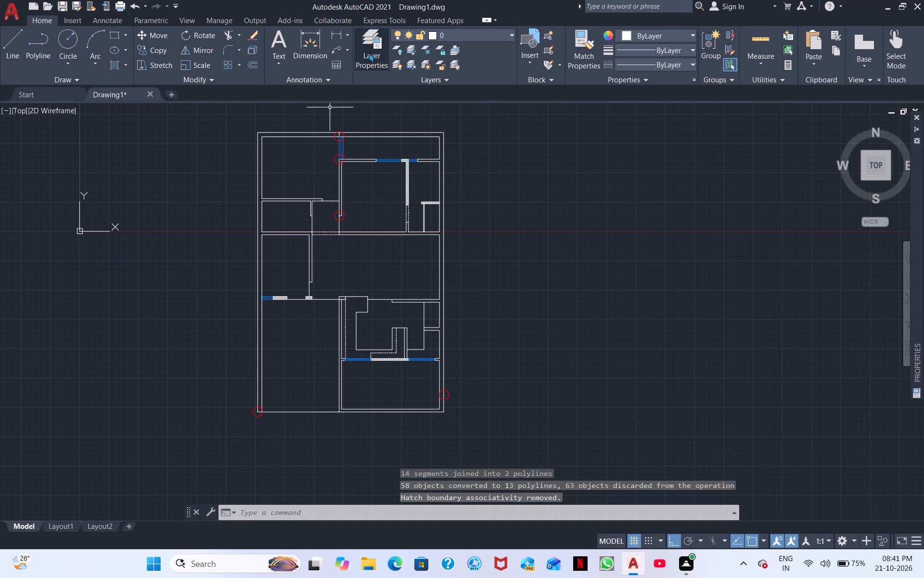
Try to hatch the outer walls with the diagonal line pattern, picking inside the upper-left wall and the upper-right wall.
left_click(120, 68)
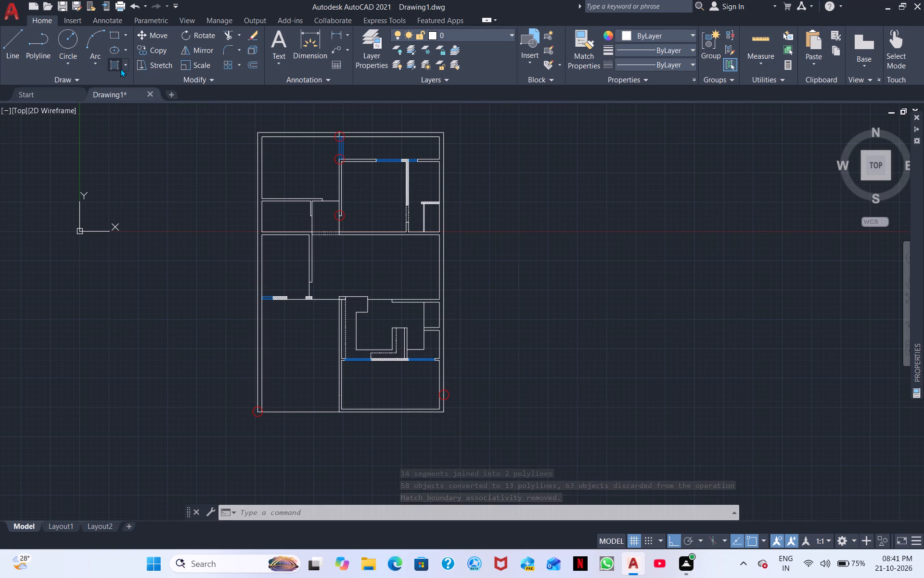
left_click(259, 134)
scroll(330, 151, "up", 4)
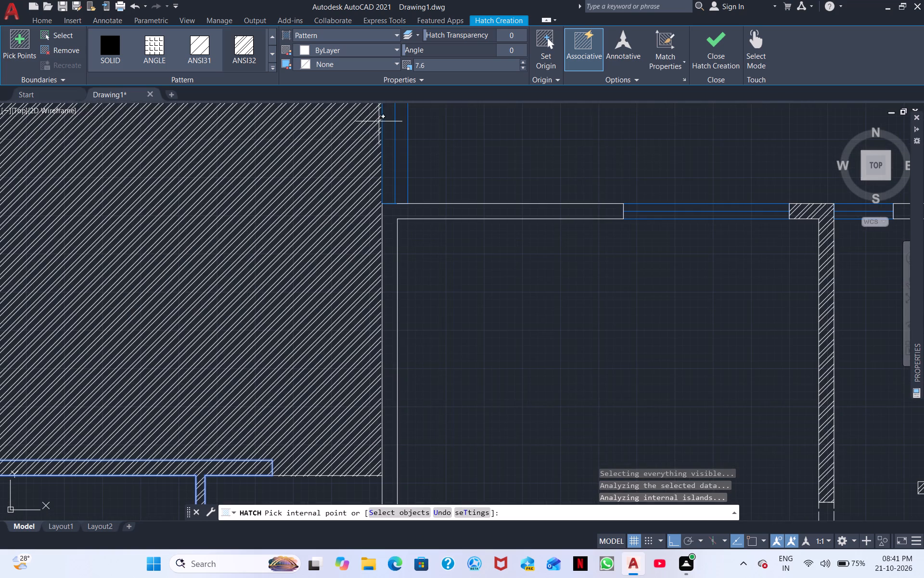
middle_click_drag(365, 157, 161, 320)
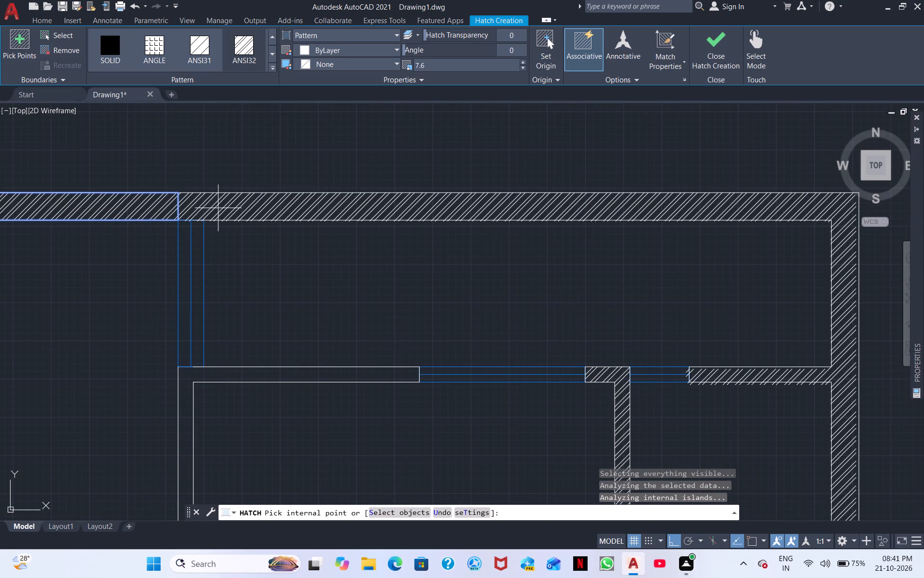
left_click(218, 208)
scroll(309, 286, "down", 1)
scroll(414, 268, "down", 2)
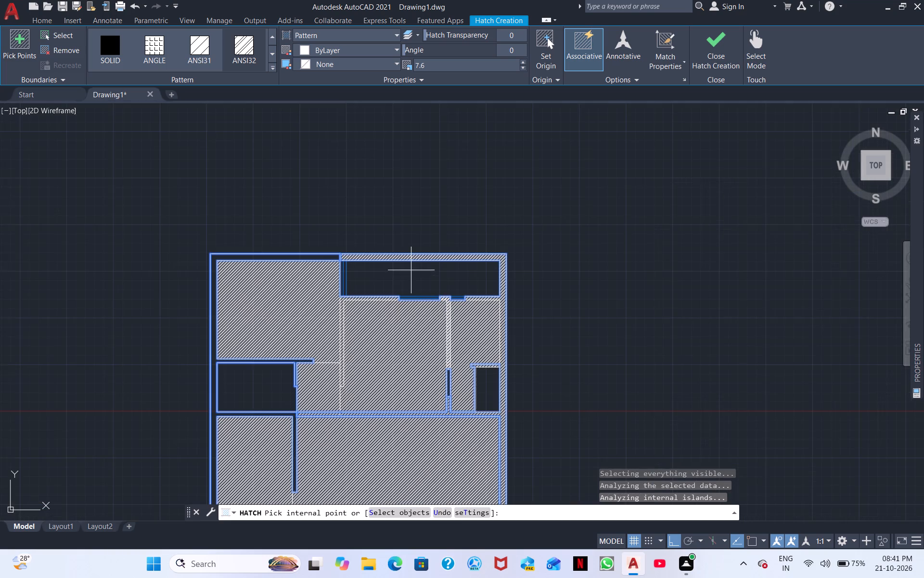
left_click(253, 256)
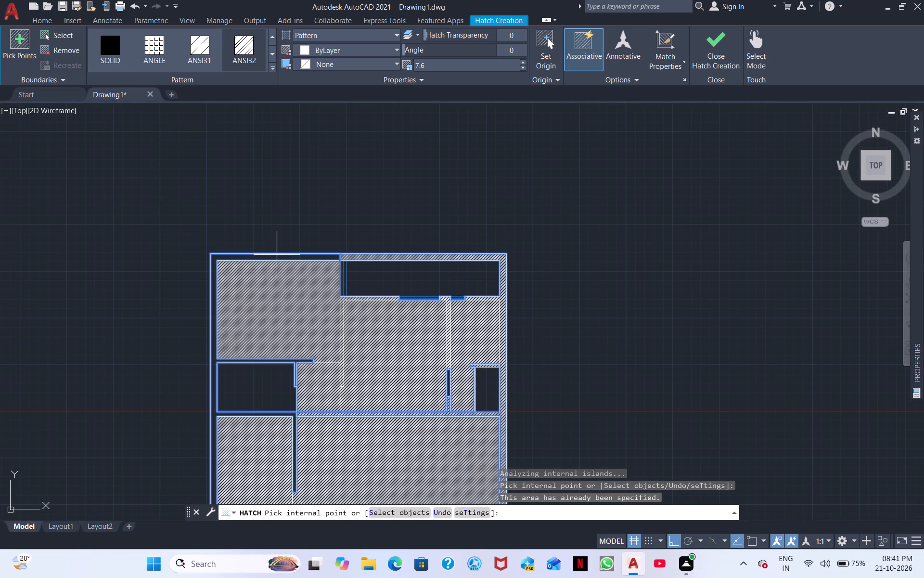
left_click(276, 257)
key("ctrl+z")
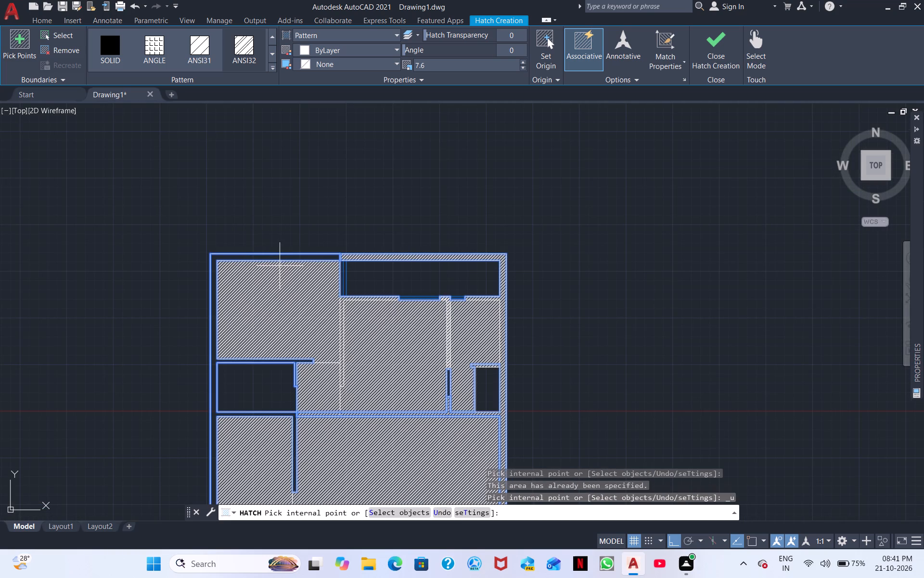
key("Escape")
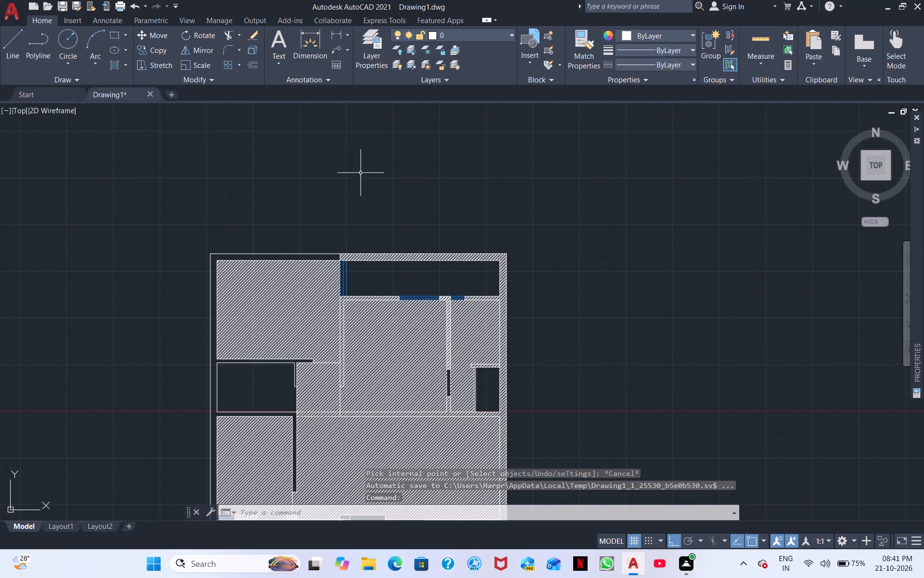
Erase the diagonal hatch that fills the rooms and the upper-right outer wall.
right_click(333, 194)
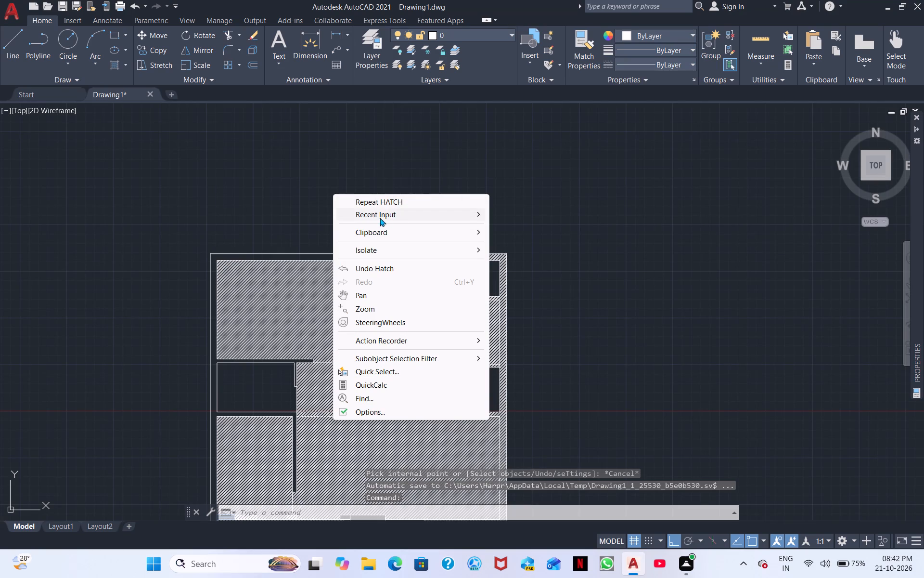
left_click(250, 188)
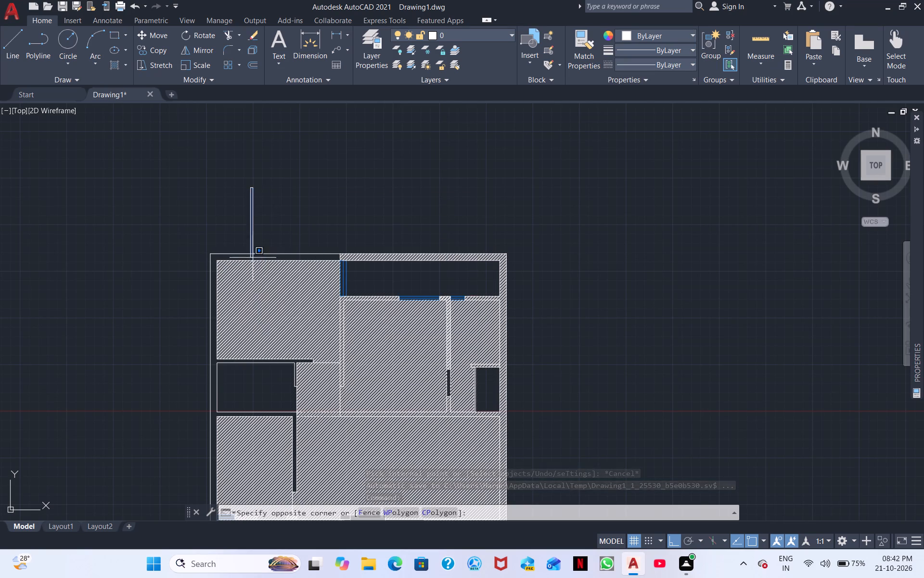
left_click(276, 205)
left_click(281, 290)
scroll(308, 330, "down", 1)
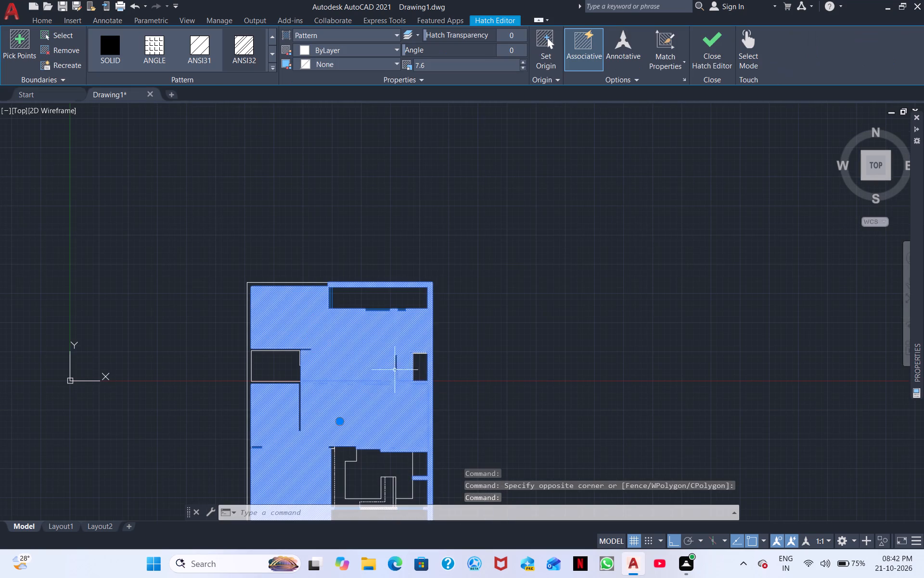
right_click(421, 379)
left_click(464, 155)
scroll(439, 281, "down", 1)
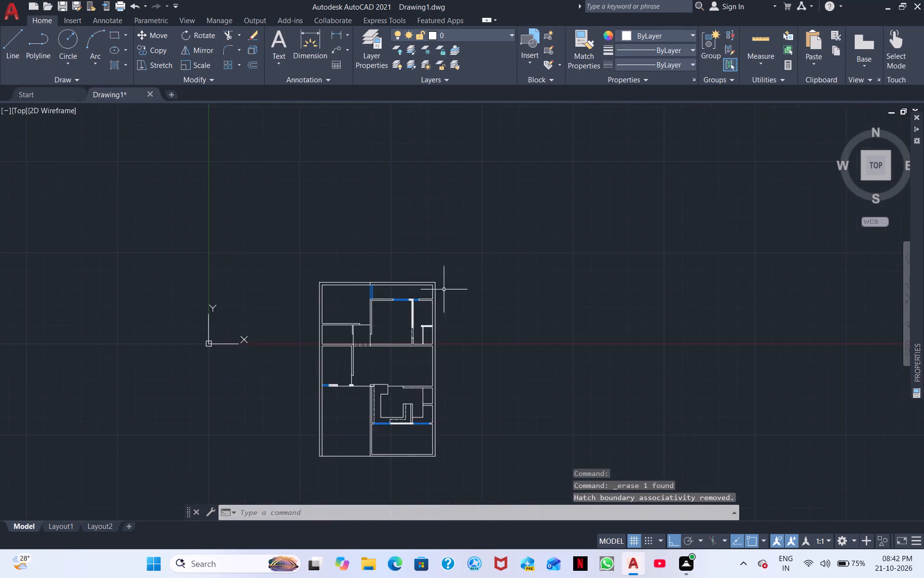
Erase the short vertical line crossing the top outer wall above the vertical window.
scroll(445, 291, "down", 1)
middle_click_drag(457, 305, 218, 293)
scroll(217, 294, "up", 4)
middle_click_drag(217, 309, 534, 381)
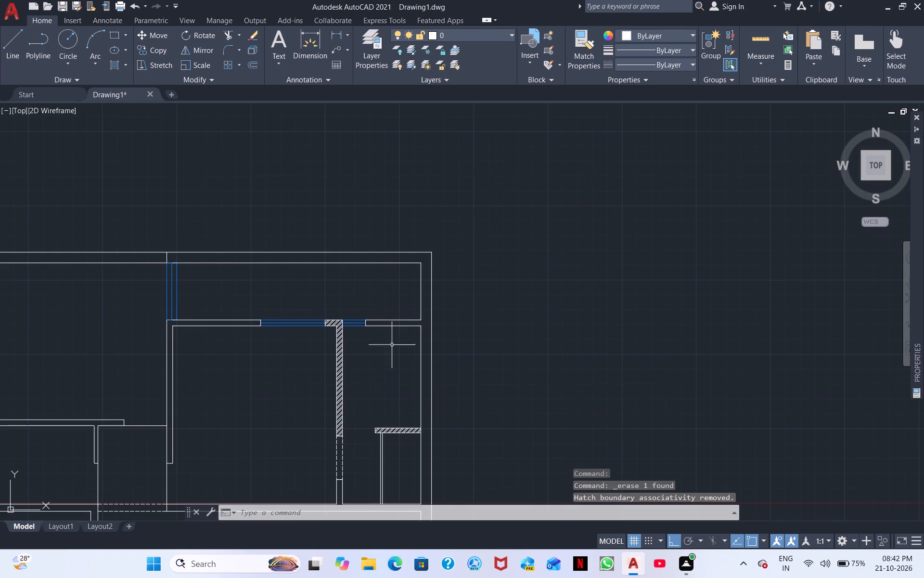
middle_click_drag(106, 278, 133, 358)
scroll(135, 356, "up", 4)
middle_click_drag(206, 306, 0, 389)
scroll(114, 358, "up", 2)
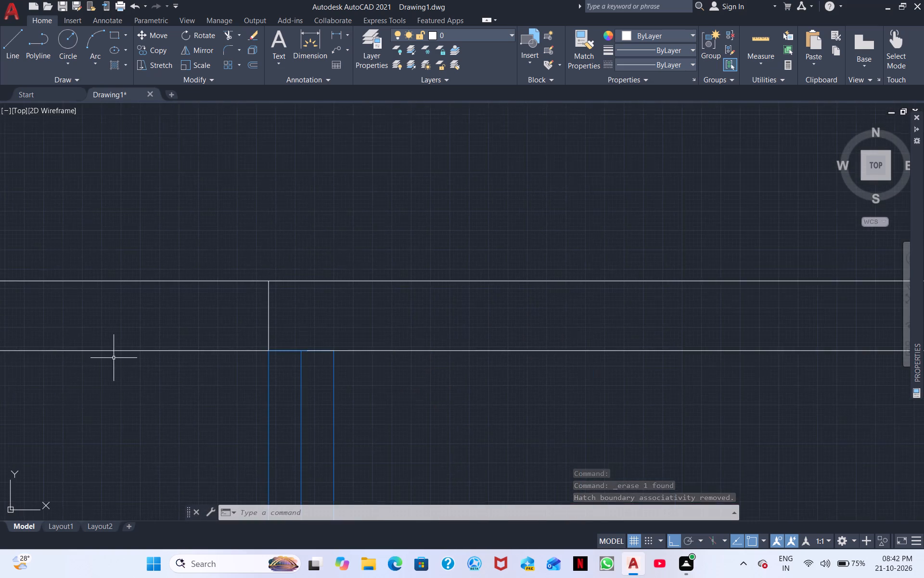
scroll(114, 358, "up", 1)
middle_click_drag(245, 362, 0, 375)
scroll(435, 395, "up", 4)
middle_click_drag(373, 380, 325, 564)
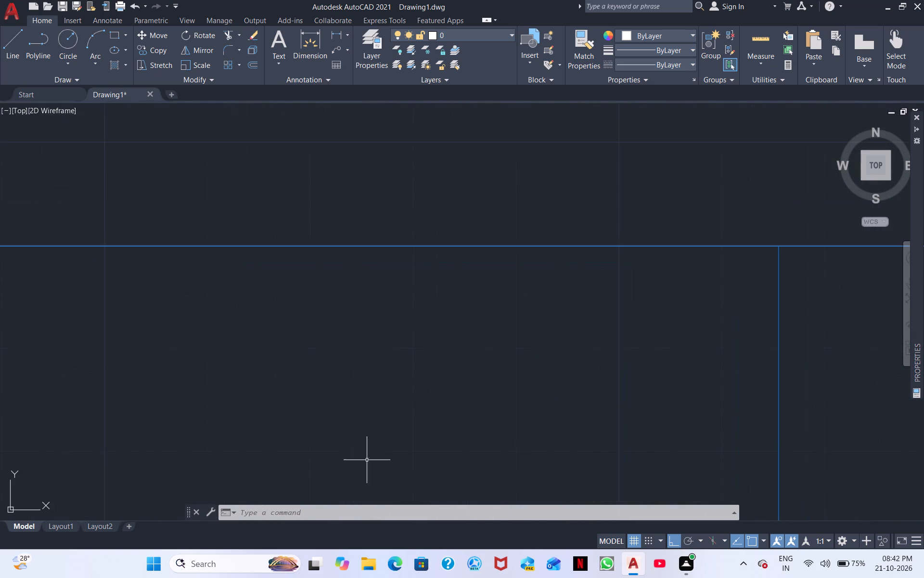
middle_click_drag(349, 294, 332, 454)
scroll(331, 415, "down", 4)
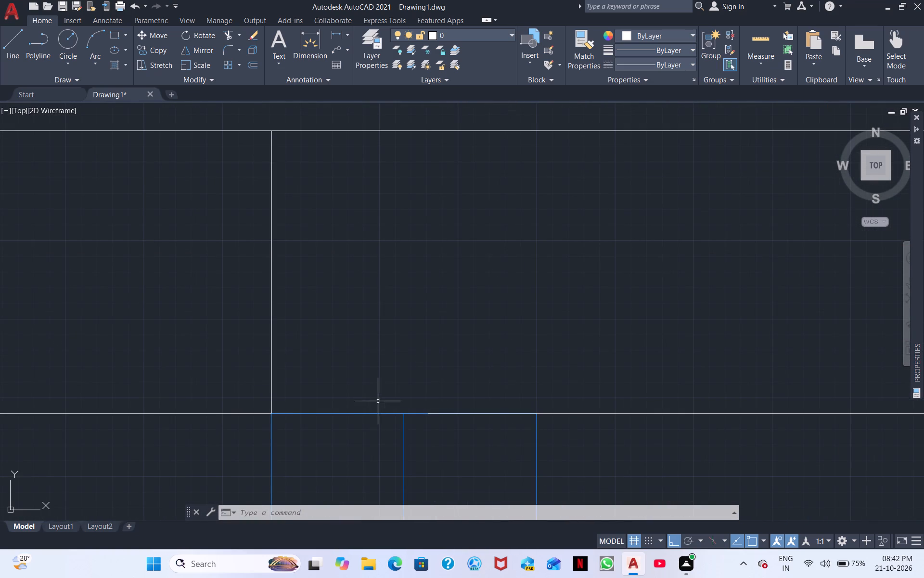
left_click(271, 336)
right_click(348, 315)
left_click(381, 92)
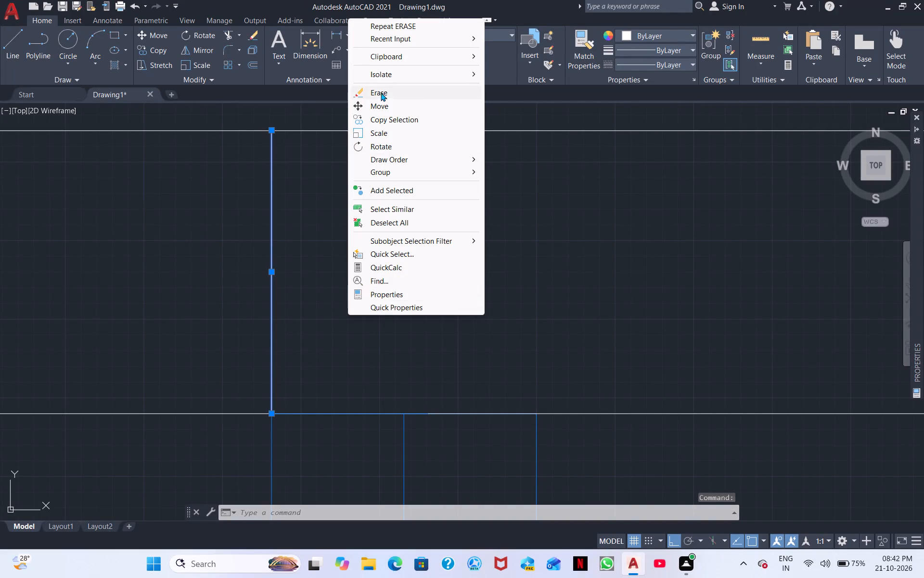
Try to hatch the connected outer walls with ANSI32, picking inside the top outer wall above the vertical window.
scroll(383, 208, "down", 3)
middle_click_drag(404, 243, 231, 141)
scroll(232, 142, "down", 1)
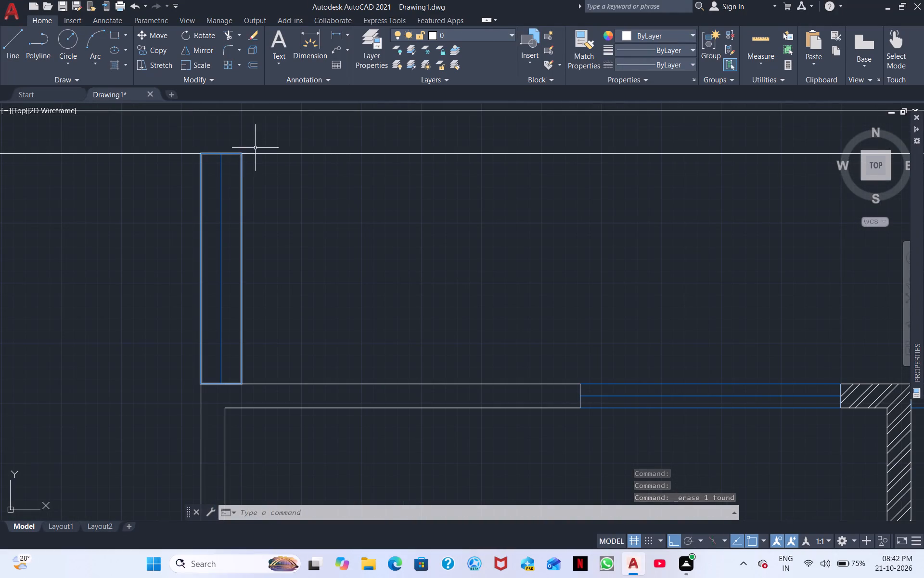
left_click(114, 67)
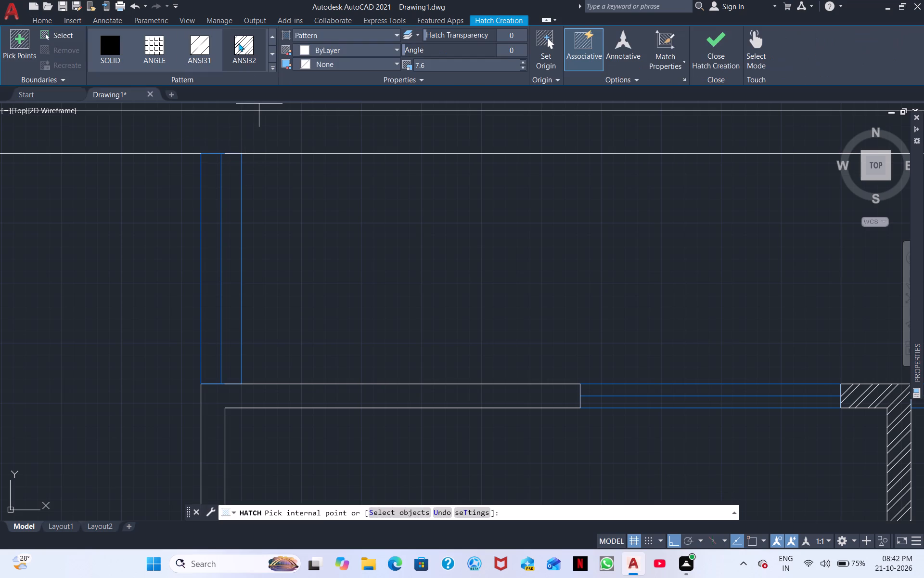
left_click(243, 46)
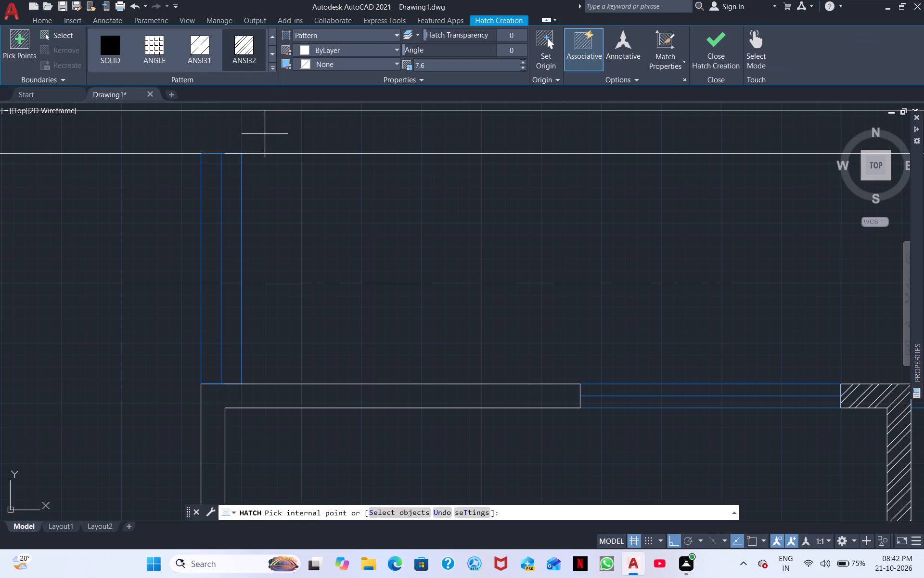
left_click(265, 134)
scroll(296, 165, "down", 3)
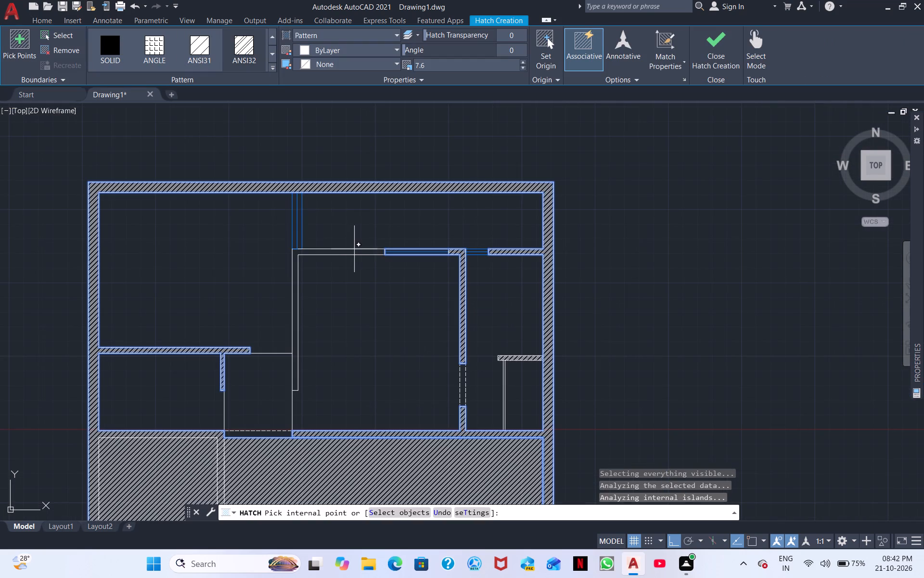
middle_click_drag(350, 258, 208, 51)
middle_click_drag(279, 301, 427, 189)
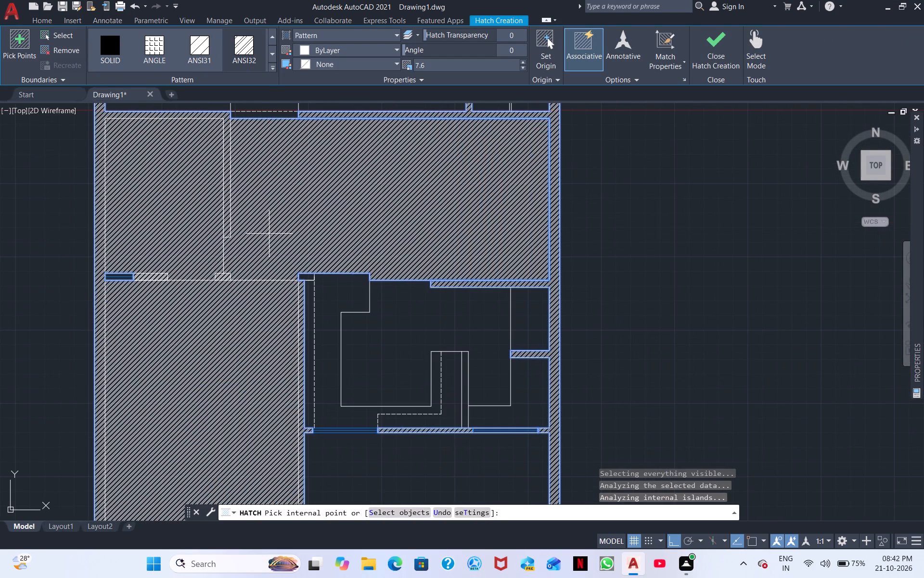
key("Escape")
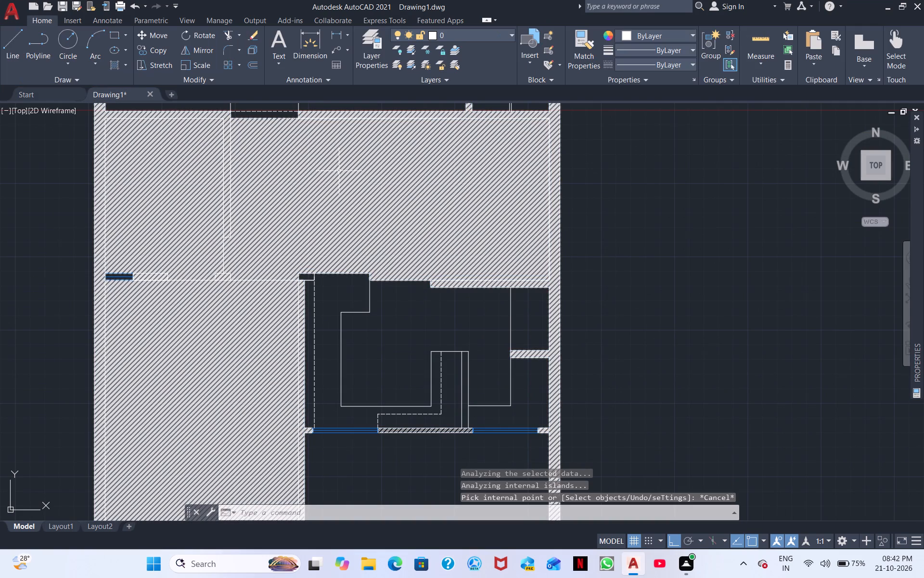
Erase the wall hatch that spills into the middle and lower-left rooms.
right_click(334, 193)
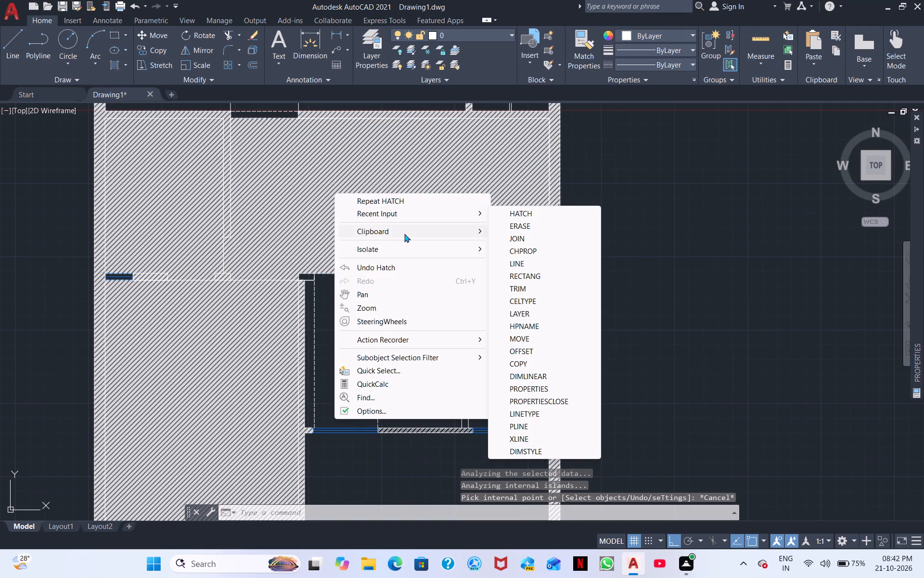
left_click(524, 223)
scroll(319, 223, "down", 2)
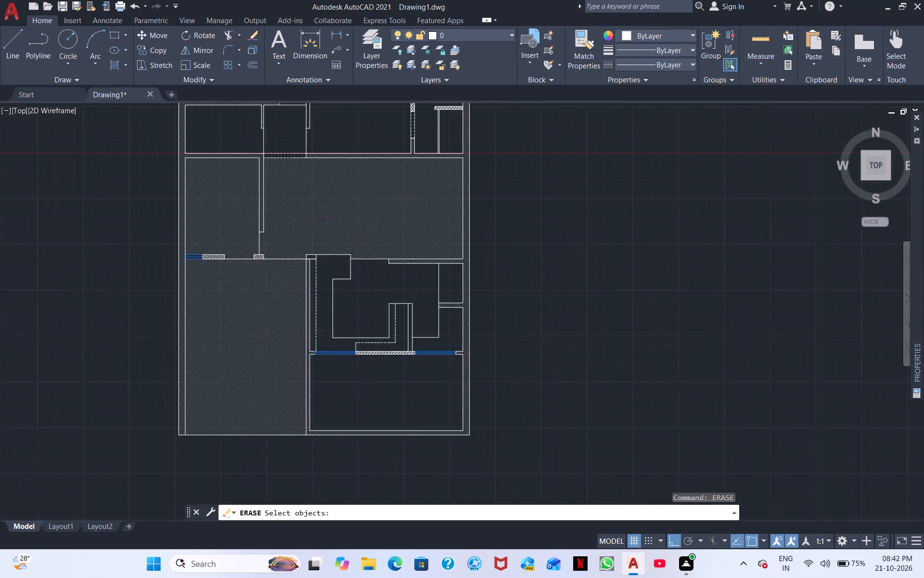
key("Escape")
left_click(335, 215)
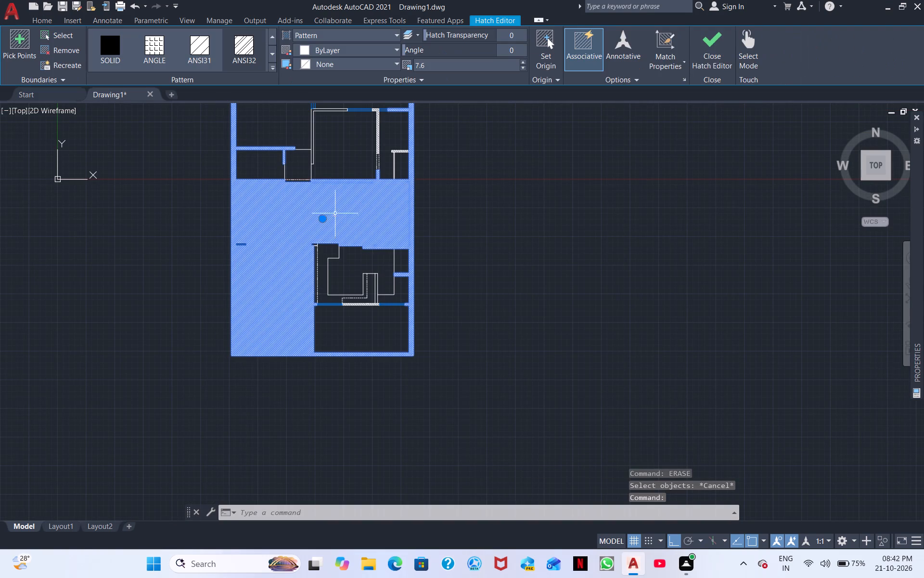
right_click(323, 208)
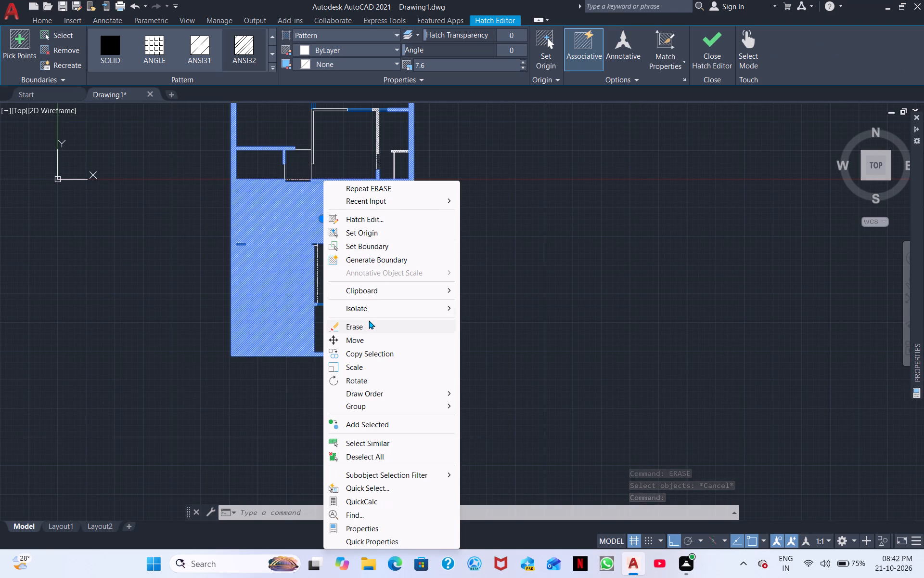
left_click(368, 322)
Examine the unhatched wall outlines and the junction of the vertical window with the top outer wall.
scroll(233, 224, "down", 1)
scroll(238, 219, "up", 2)
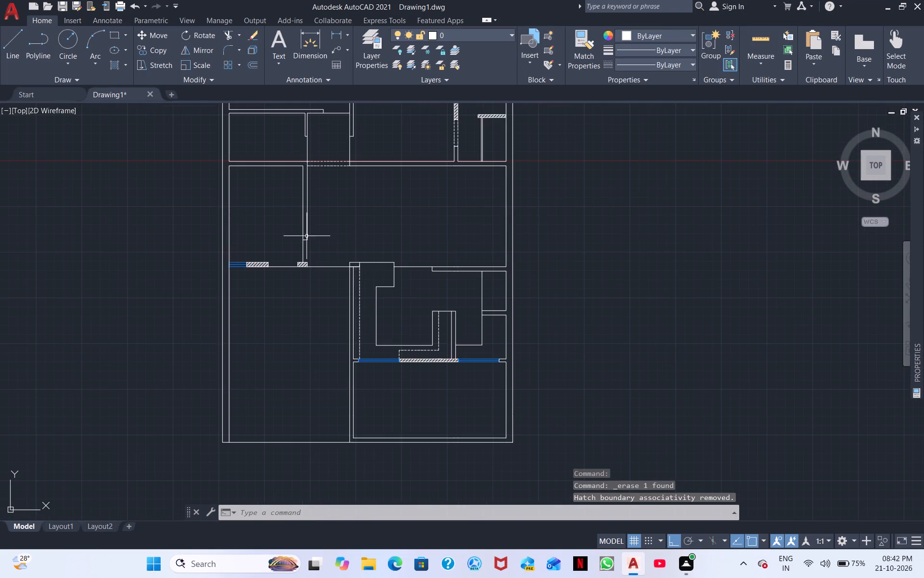
scroll(343, 236, "up", 2)
scroll(334, 244, "down", 3)
right_click(620, 250)
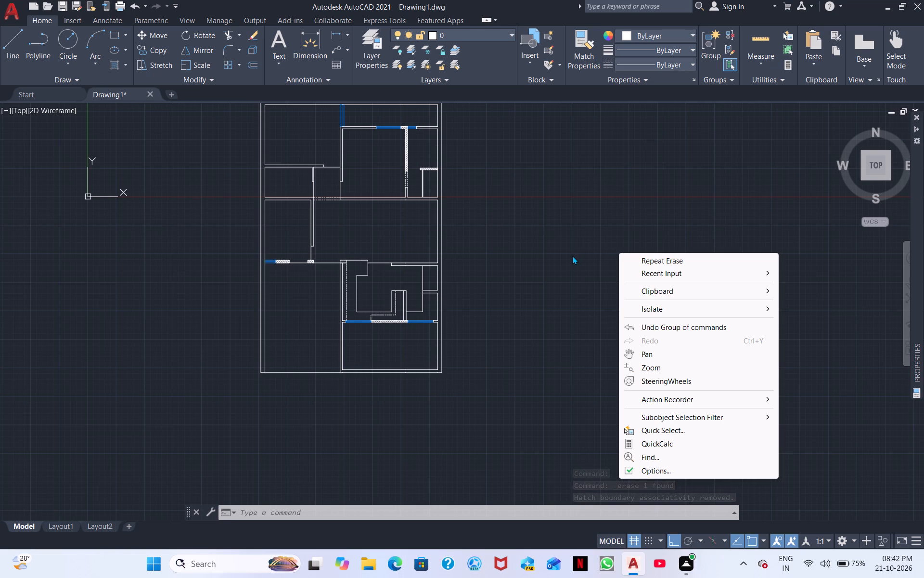
key("Escape")
middle_click_drag(476, 244, 460, 335)
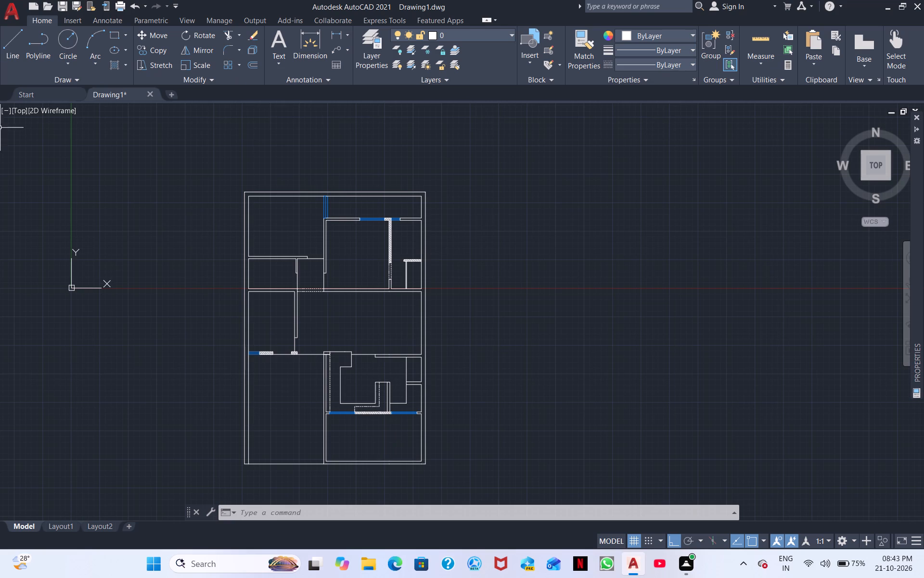
scroll(299, 211, "up", 3)
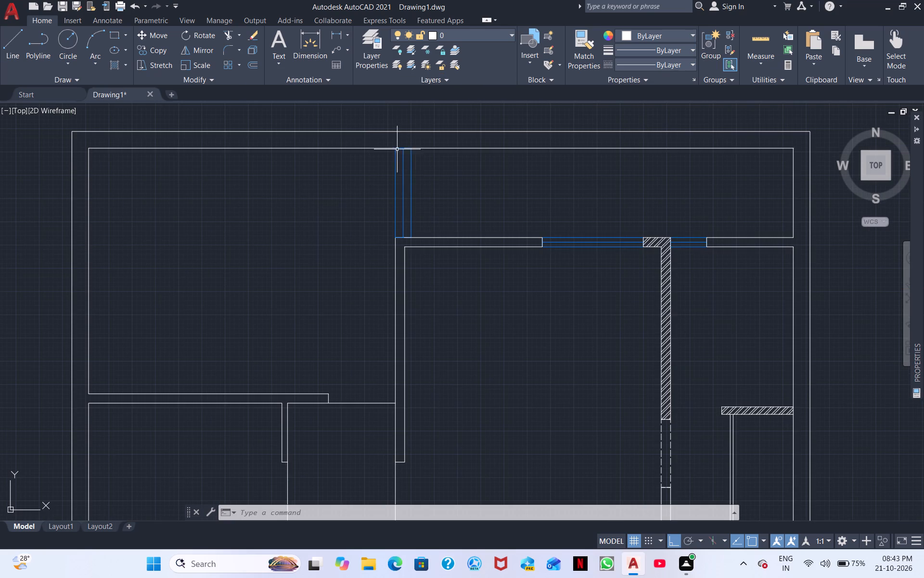
scroll(405, 149, "up", 8)
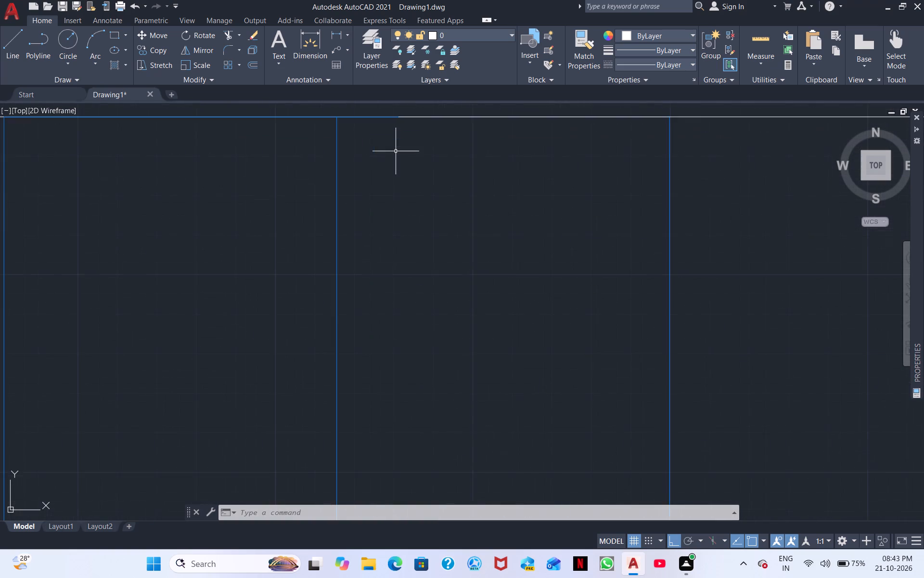
middle_click_drag(312, 163, 399, 327)
scroll(399, 327, "down", 3)
middle_click_drag(544, 307, 141, 79)
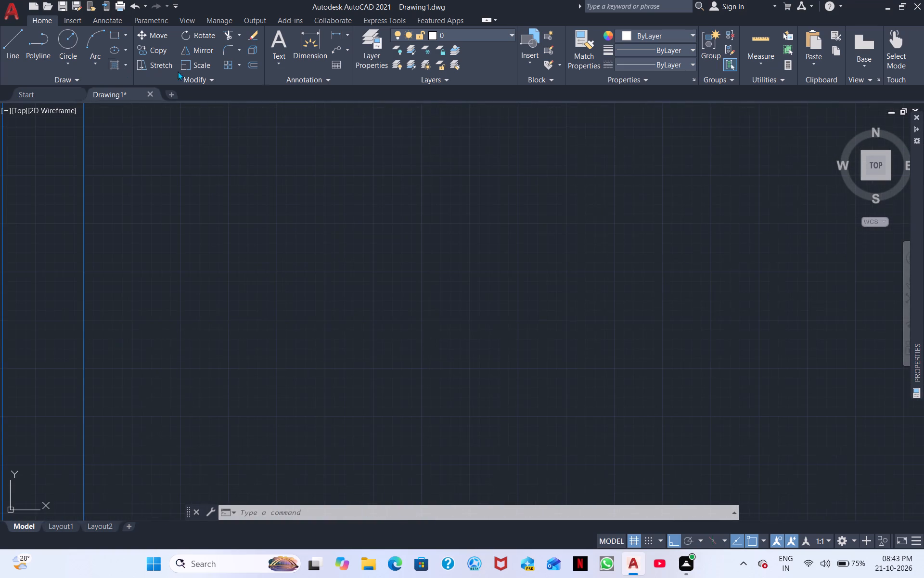
Hatch the upper room's L-shaped wall and the connected outer and partition walls with ANSI32, picking inside the L-shaped wall and the middle horizontal wall.
left_click(112, 69)
scroll(338, 207, "down", 3)
scroll(530, 276, "down", 2)
middle_click_drag(512, 274, 318, 84)
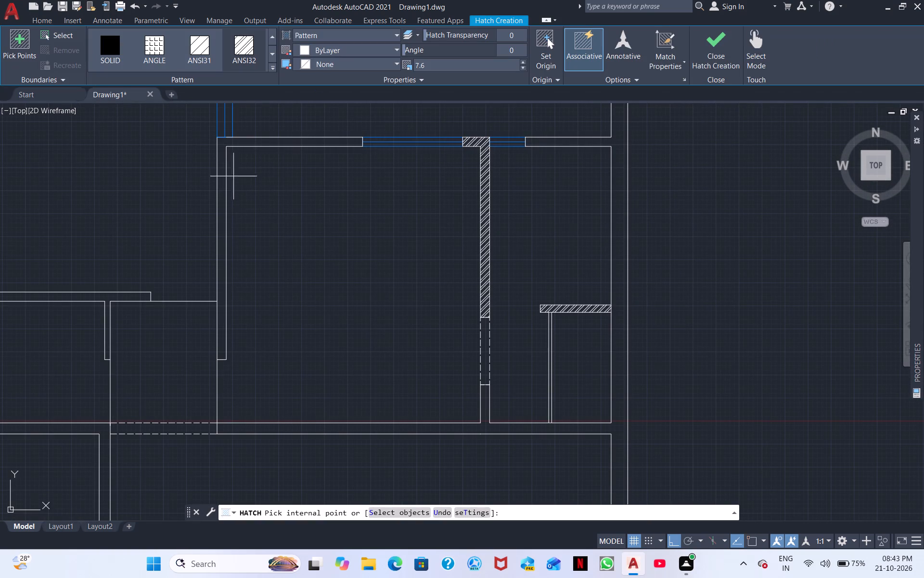
left_click(219, 206)
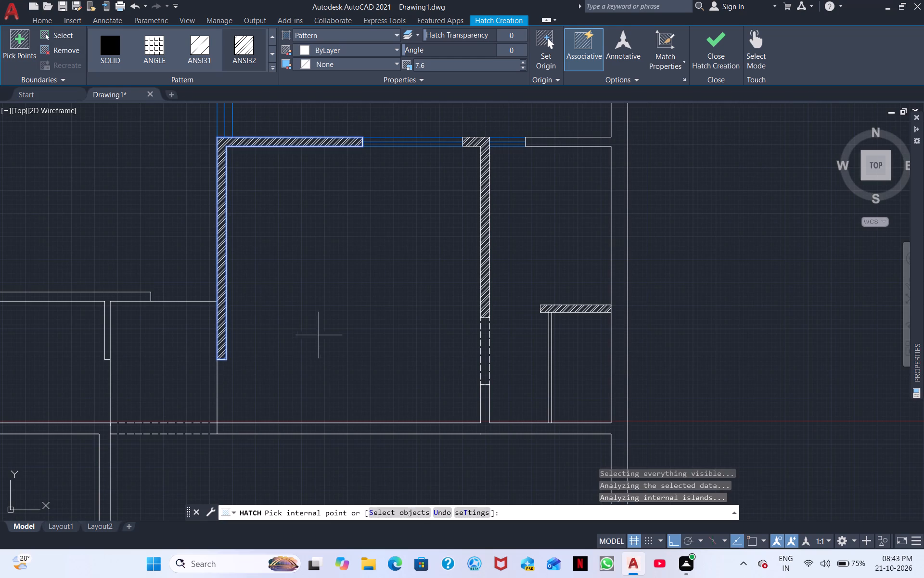
middle_click_drag(323, 341, 268, 158)
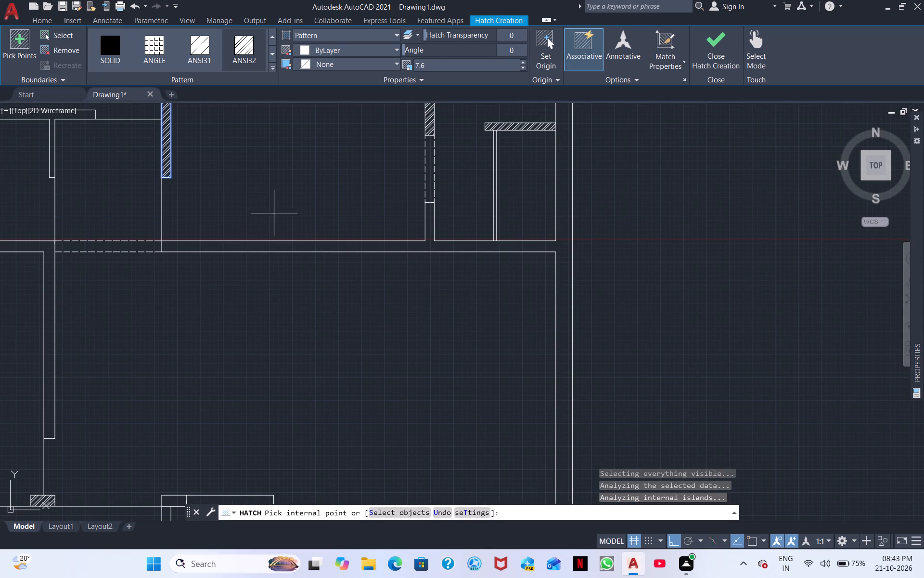
left_click(321, 250)
scroll(372, 241, "down", 3)
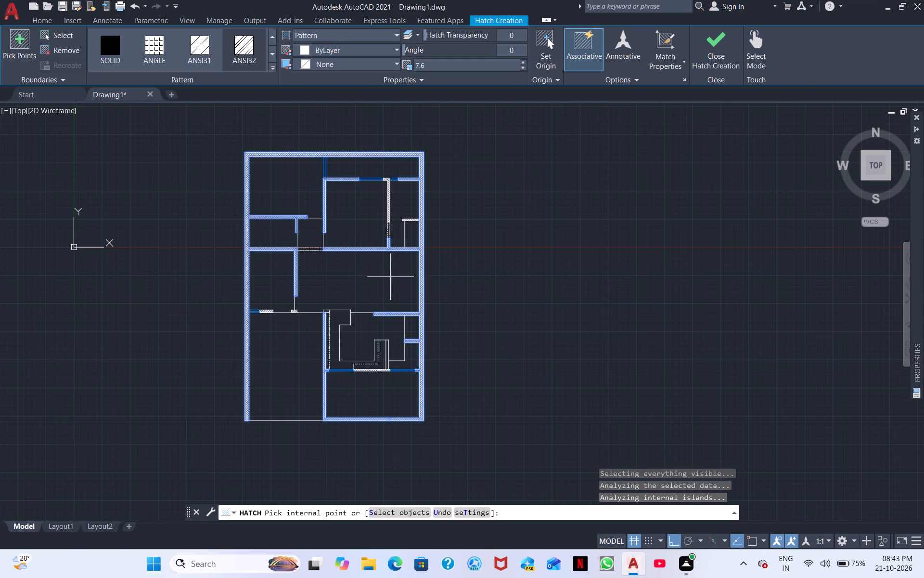
scroll(266, 353, "up", 3)
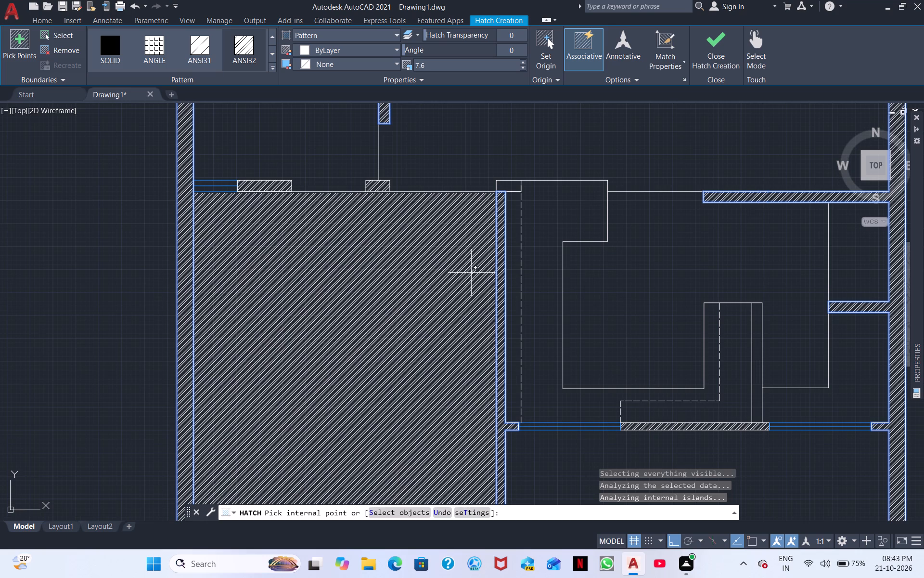
middle_click_drag(687, 231, 329, 97)
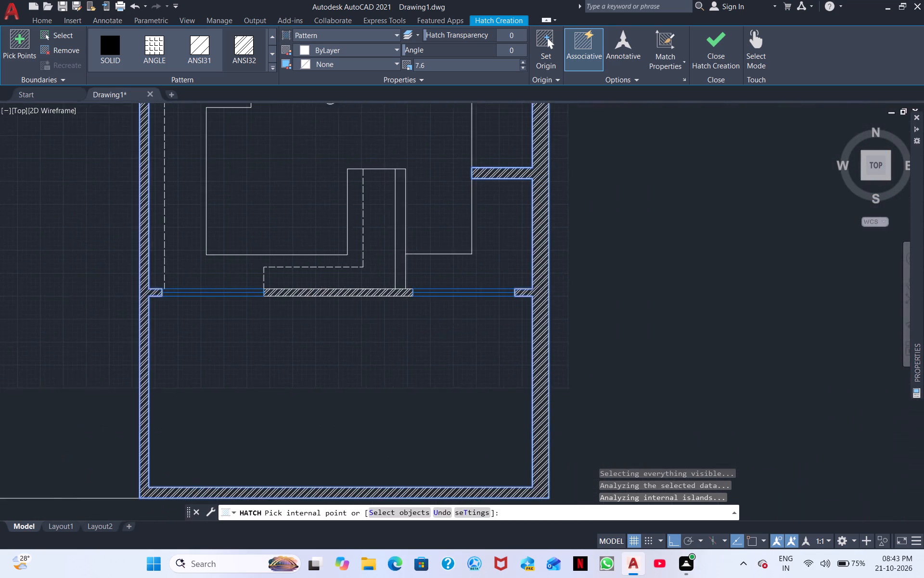
middle_click_drag(329, 97, 321, 96)
scroll(478, 189, "down", 2)
right_click(591, 258)
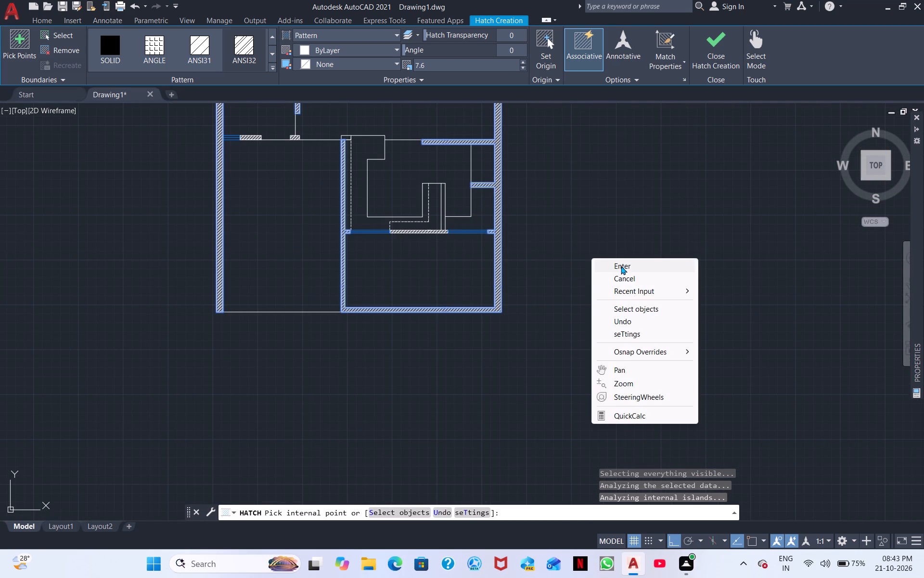
left_click(625, 268)
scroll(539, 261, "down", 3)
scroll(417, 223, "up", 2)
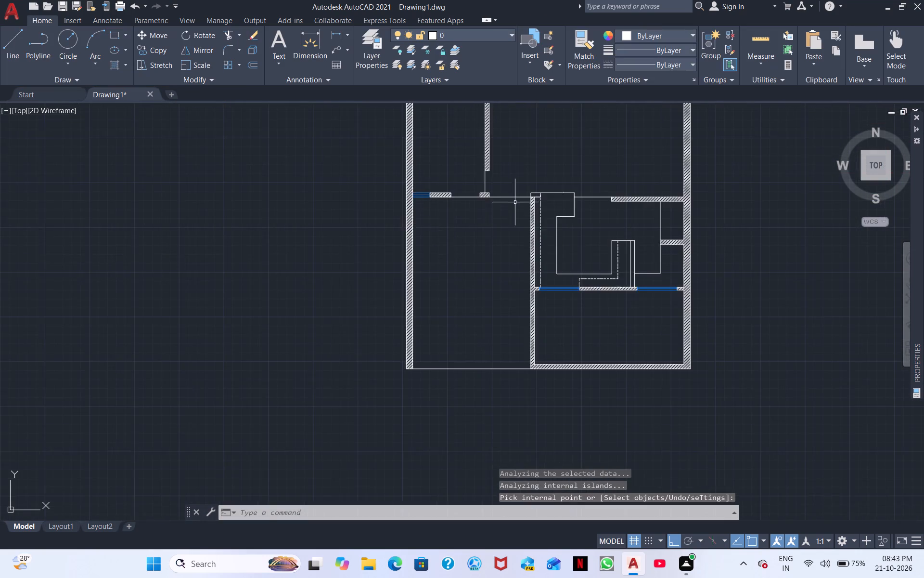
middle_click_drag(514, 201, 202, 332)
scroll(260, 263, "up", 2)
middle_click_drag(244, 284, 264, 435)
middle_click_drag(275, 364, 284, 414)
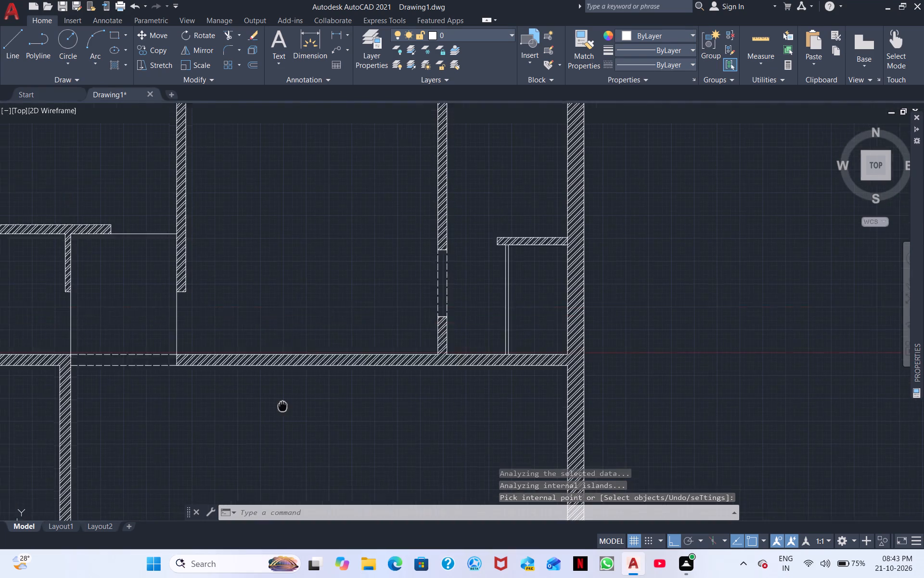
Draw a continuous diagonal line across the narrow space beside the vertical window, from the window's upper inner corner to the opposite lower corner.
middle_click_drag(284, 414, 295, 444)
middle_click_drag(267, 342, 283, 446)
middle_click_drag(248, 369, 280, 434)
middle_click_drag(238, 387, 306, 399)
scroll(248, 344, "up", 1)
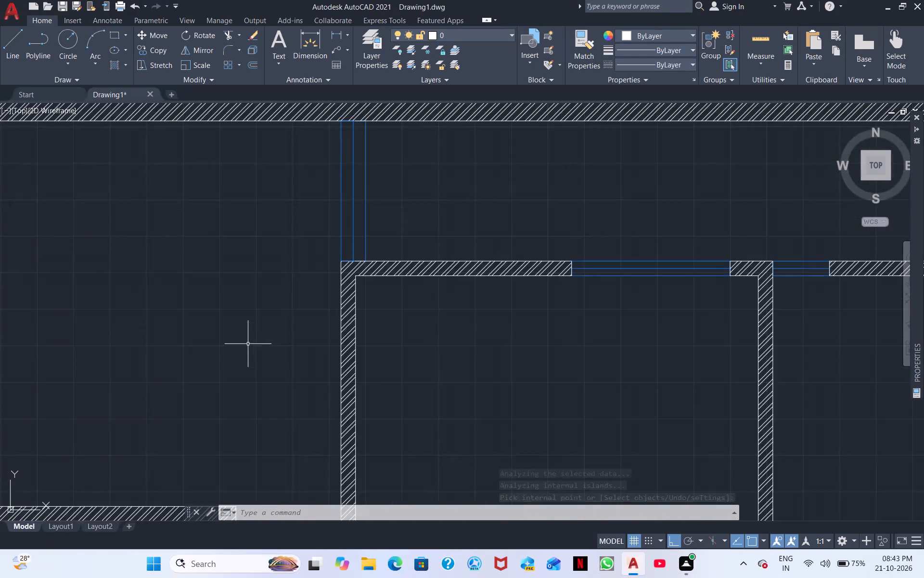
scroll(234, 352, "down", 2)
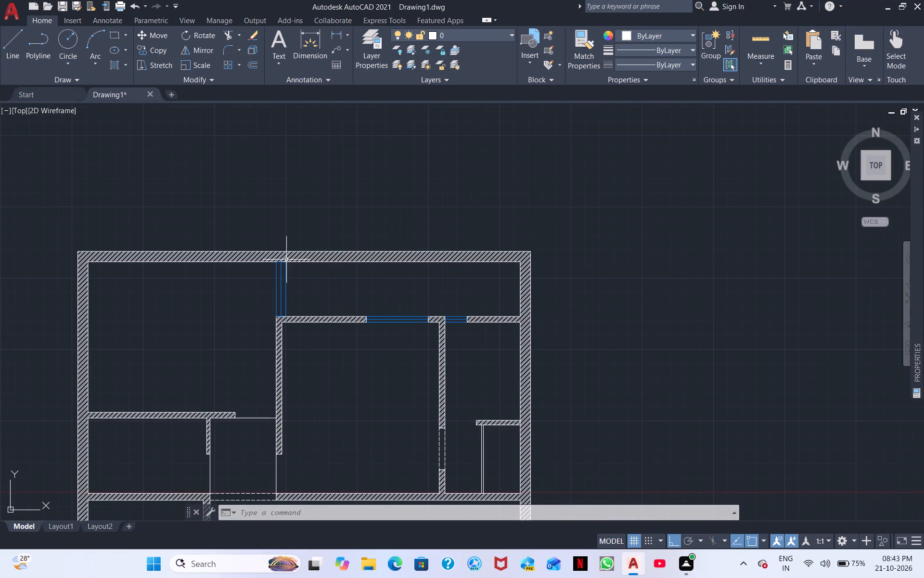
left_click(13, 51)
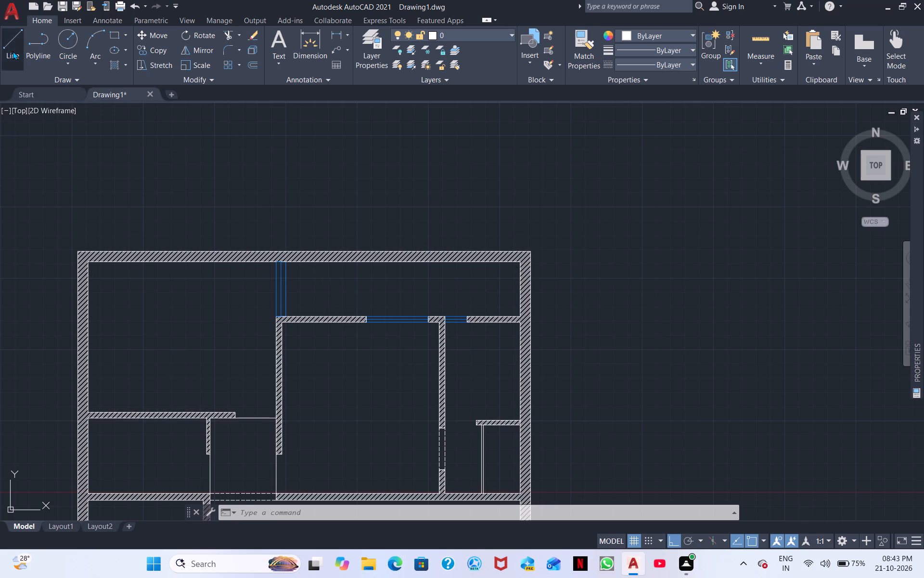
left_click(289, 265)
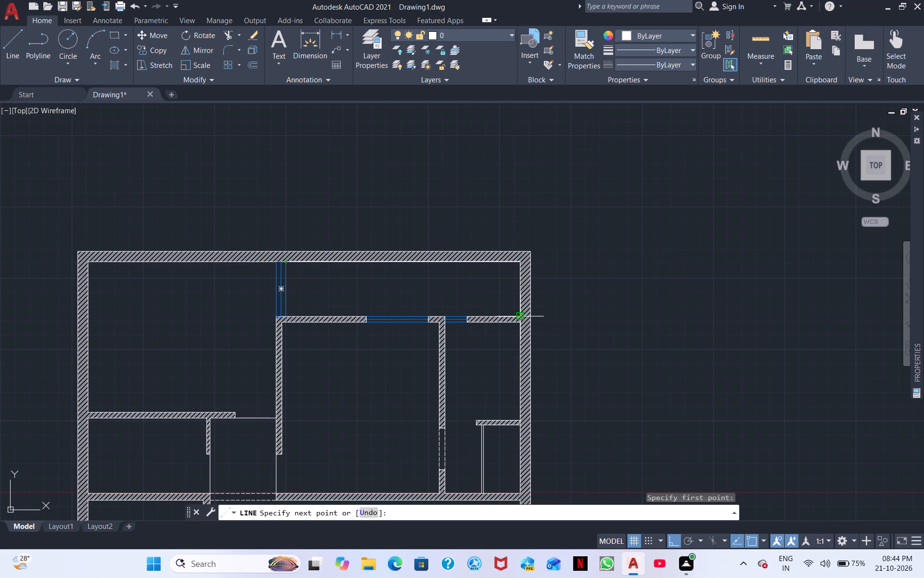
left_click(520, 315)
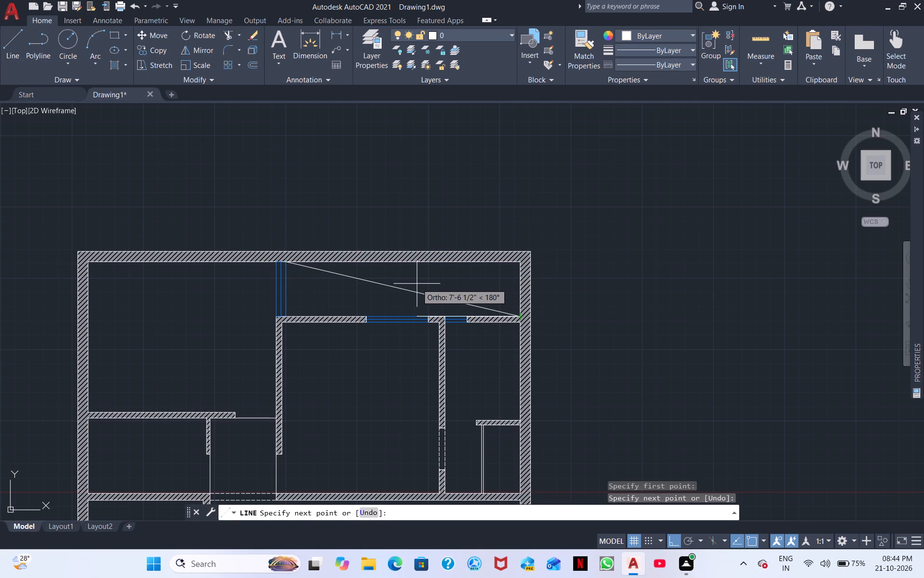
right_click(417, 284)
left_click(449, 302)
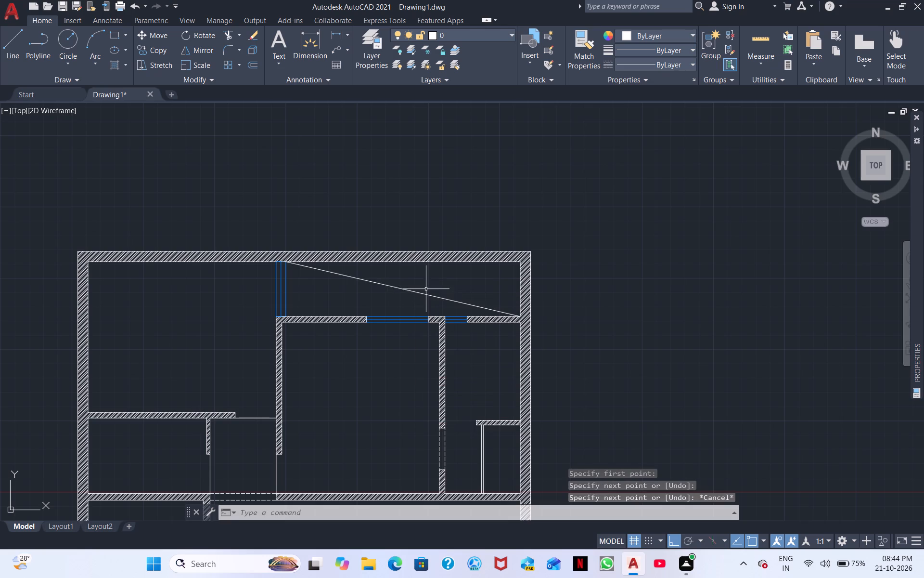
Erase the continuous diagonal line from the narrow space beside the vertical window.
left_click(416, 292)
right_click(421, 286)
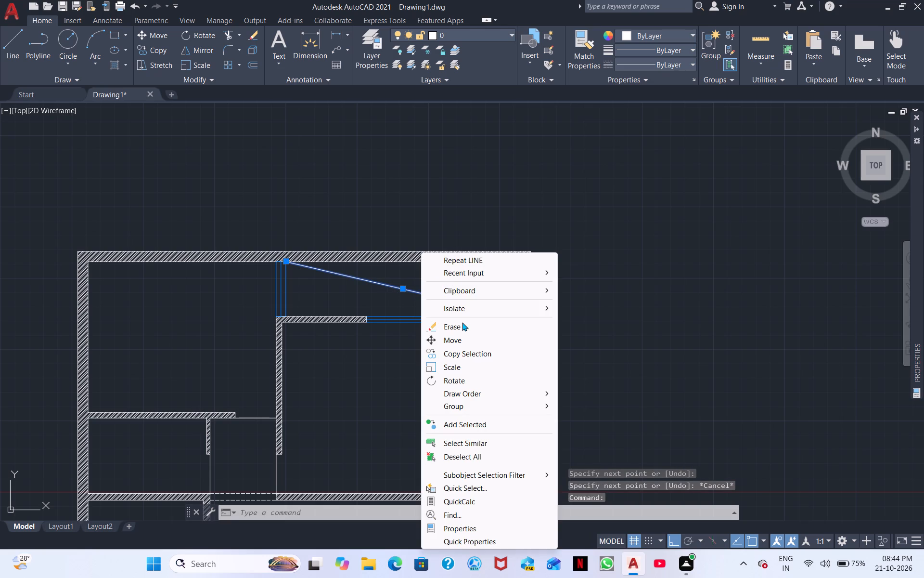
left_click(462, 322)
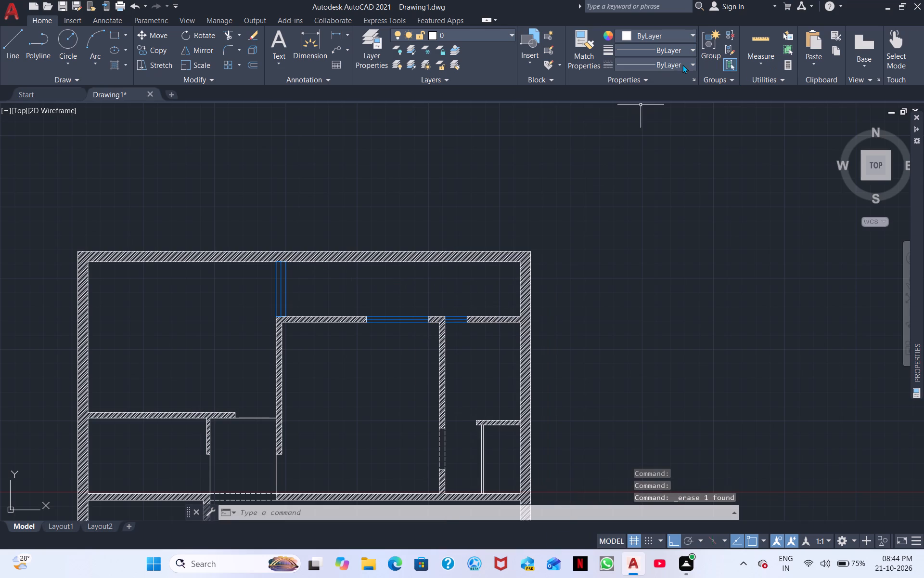
Draw two crossing diagonals in the ACAD_ISO02W100 linetype between the opposite corners of the narrow space beside the vertical window.
left_click(681, 65)
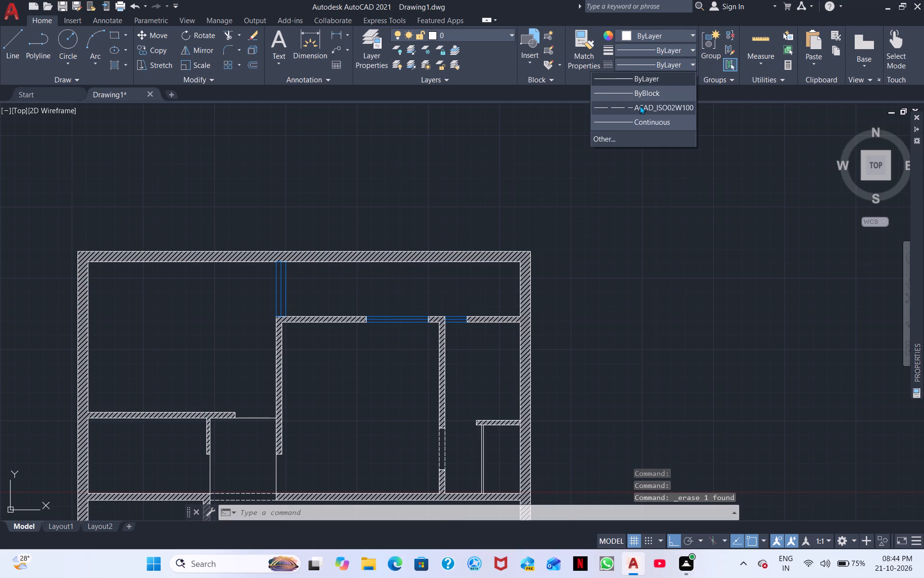
left_click(640, 105)
left_click(4, 46)
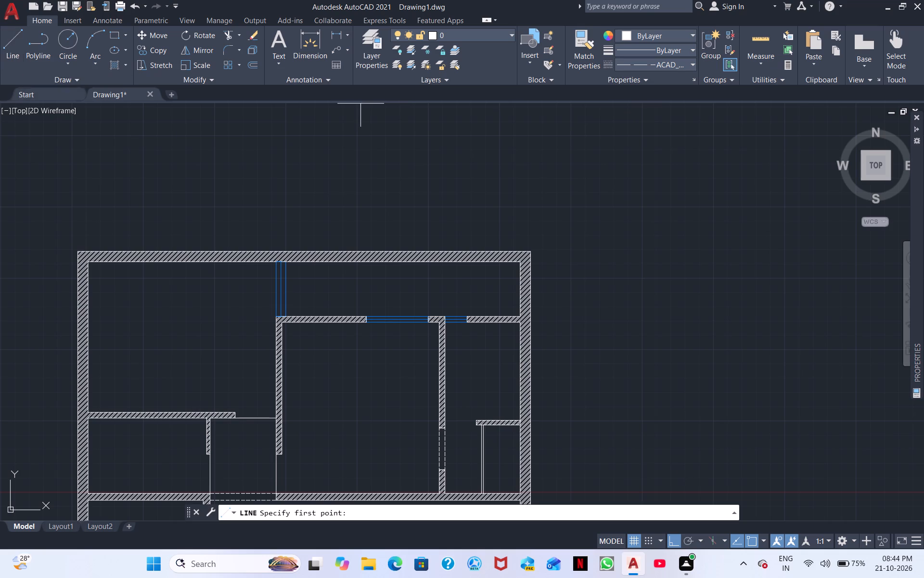
left_click(287, 260)
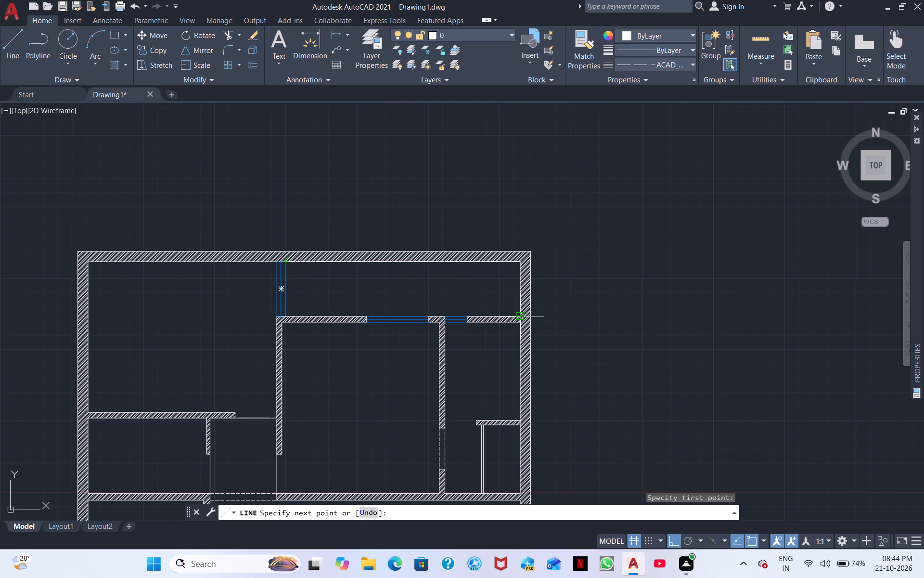
left_click(518, 317)
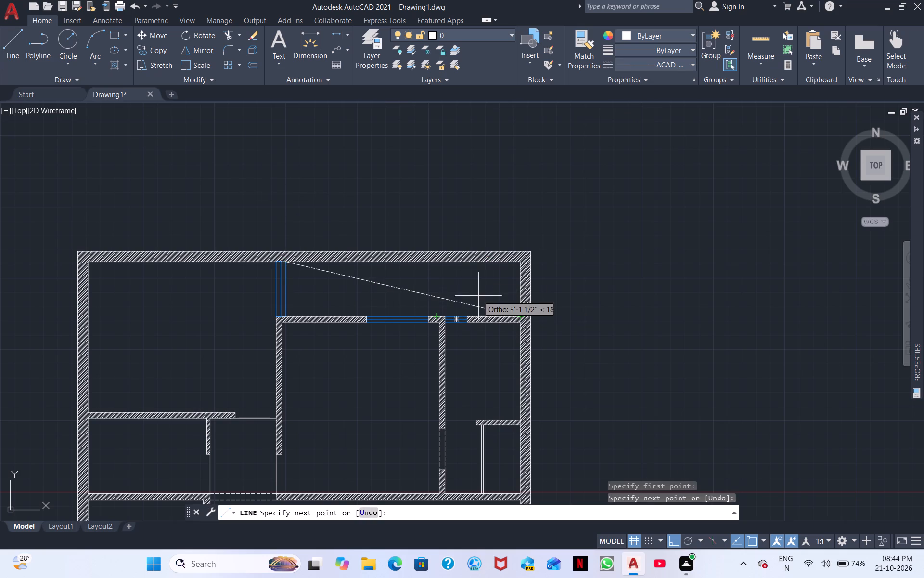
right_click(481, 294)
left_click(514, 313)
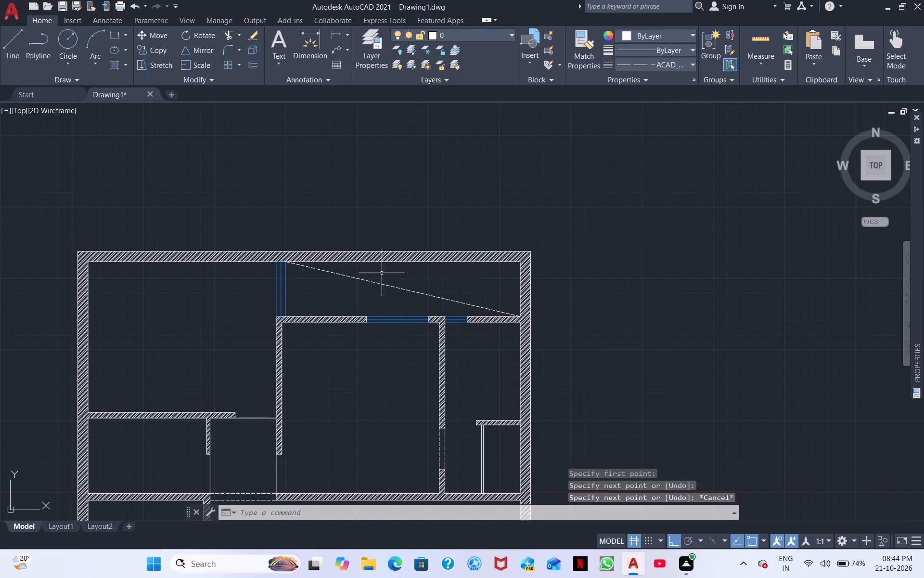
left_click(16, 44)
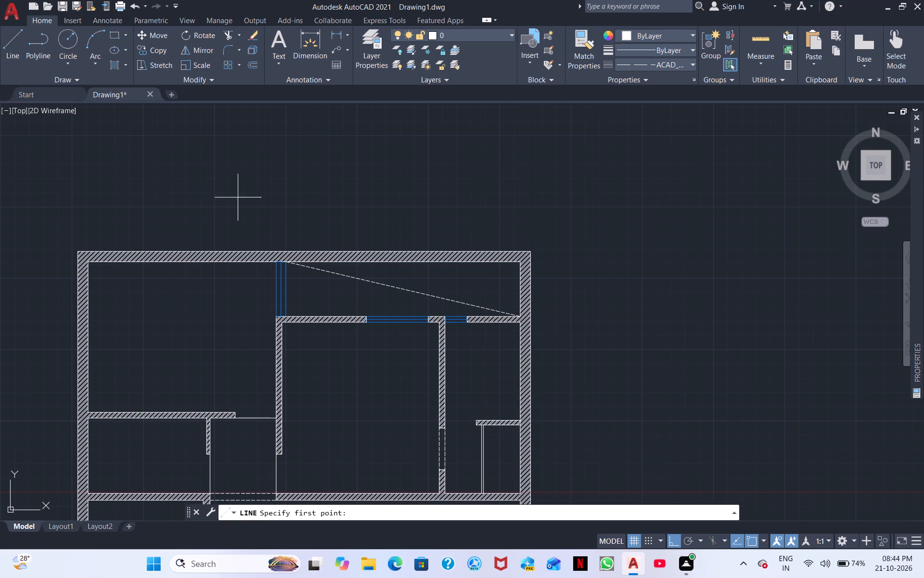
left_click(285, 315)
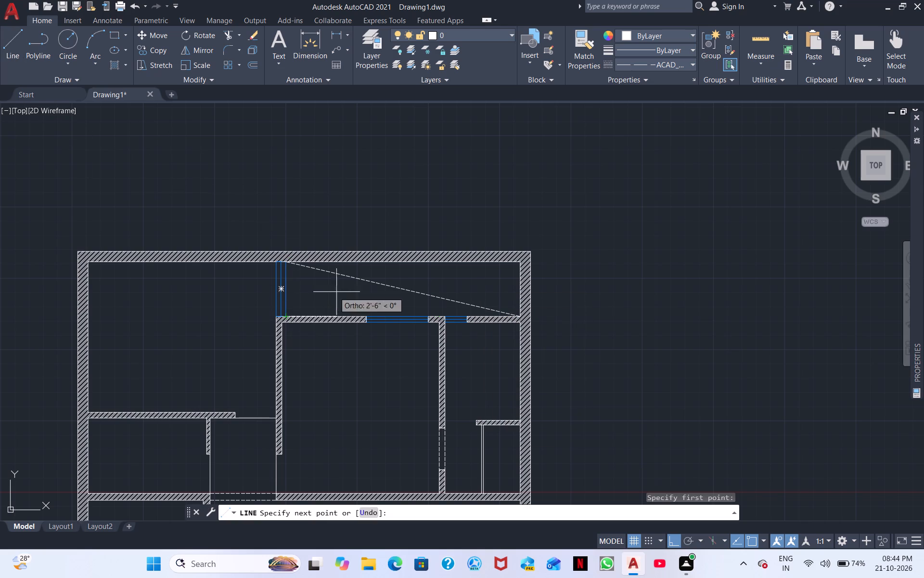
left_click(520, 263)
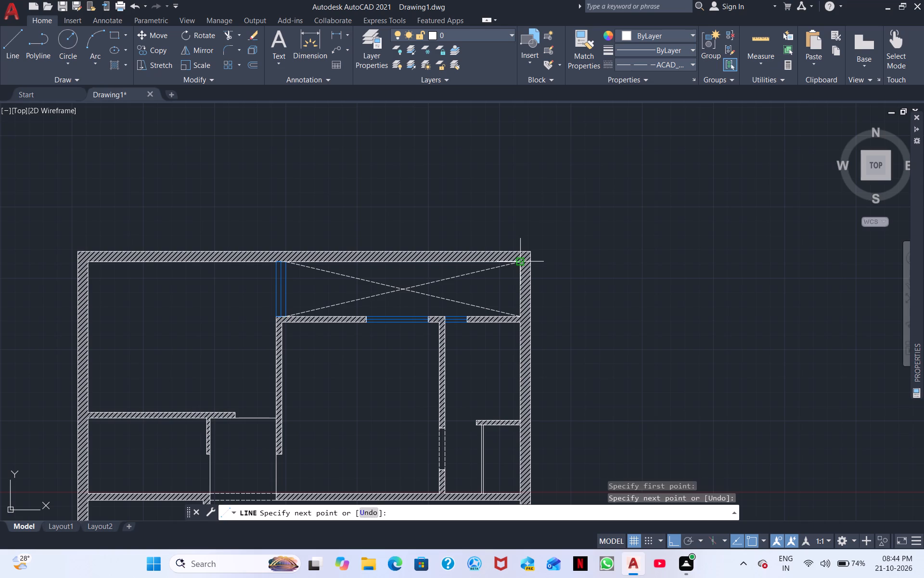
right_click(450, 284)
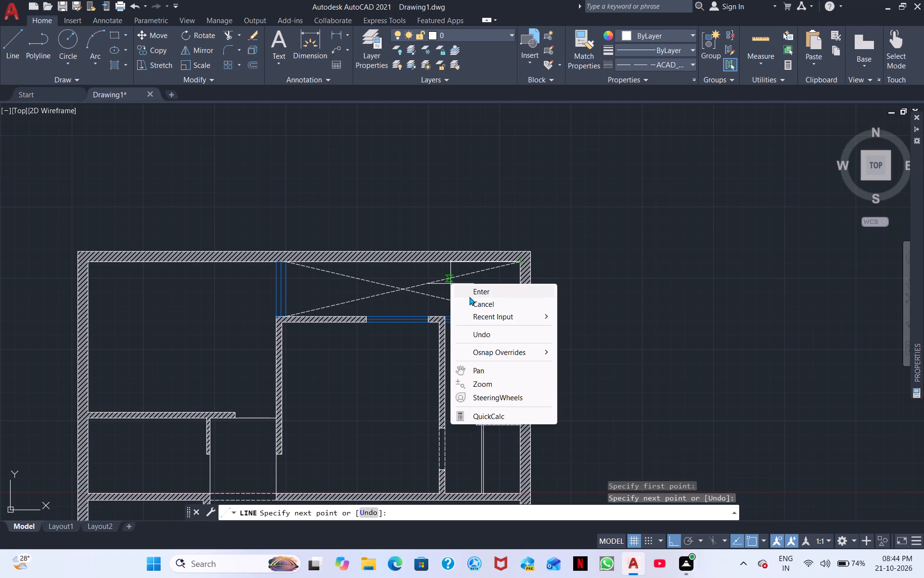
left_click(476, 302)
Examine the rest of the floor plan, from the middle rooms through the kitchen area to the enclosed bottom-right room.
middle_click_drag(397, 312, 434, 187)
middle_click_drag(391, 261, 428, 244)
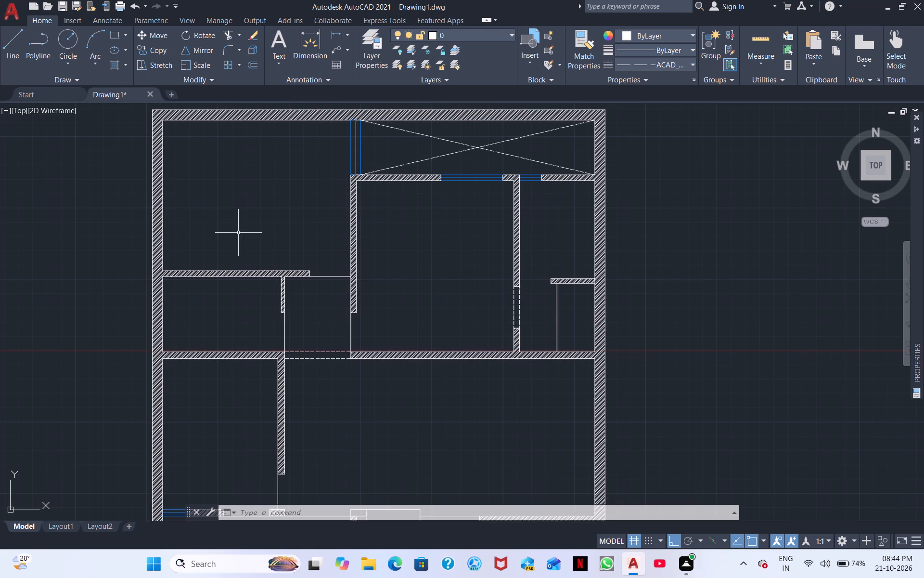
middle_click_drag(239, 232, 198, 73)
scroll(192, 115, "up", 1)
middle_click_drag(190, 155, 204, 182)
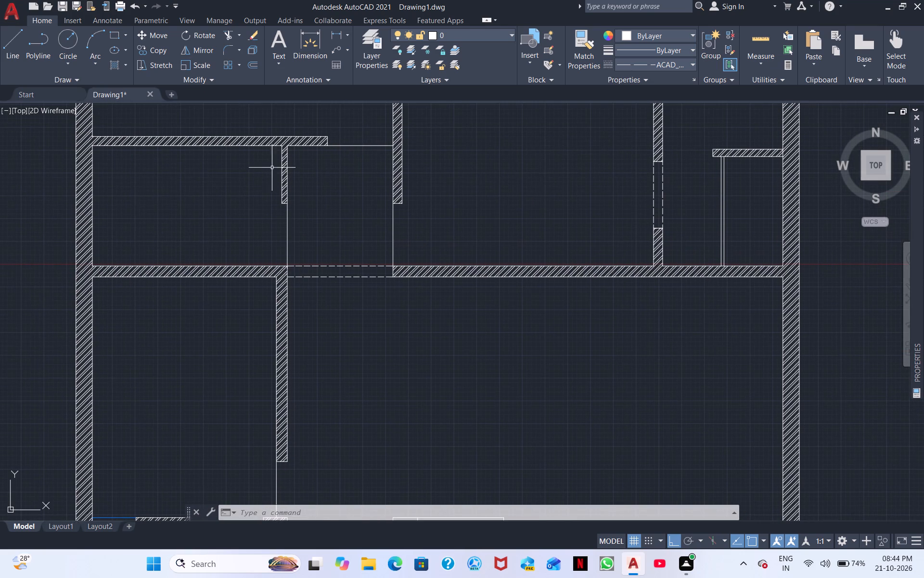
middle_click_drag(219, 237, 133, 102)
middle_click_drag(163, 211, 232, 134)
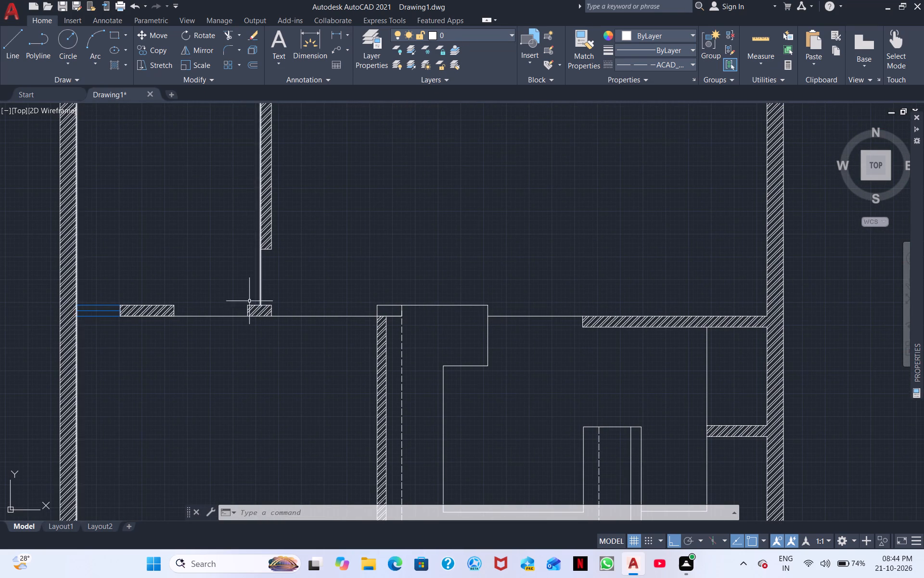
middle_click_drag(244, 308, 245, 231)
middle_click_drag(248, 243, 218, 196)
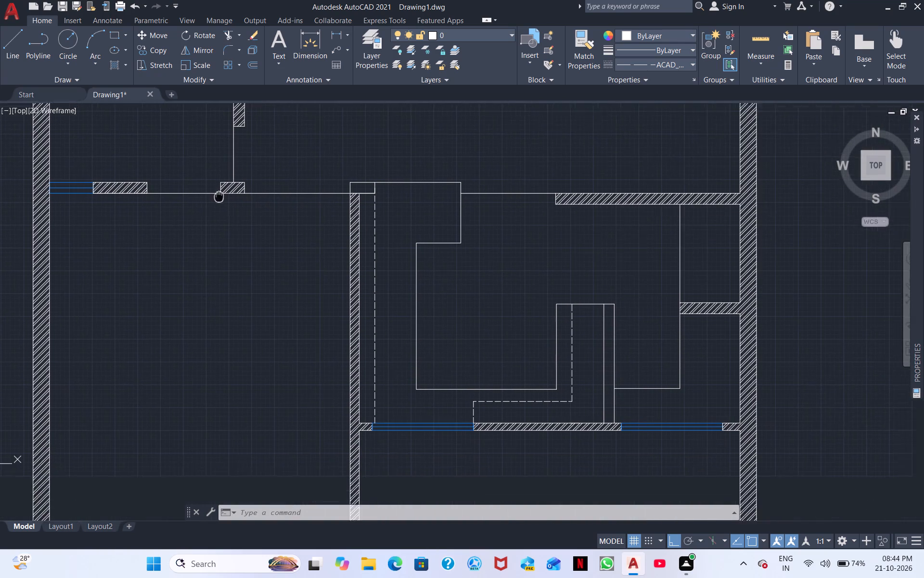
middle_click_drag(218, 196, 211, 186)
middle_click_drag(292, 204, 177, 130)
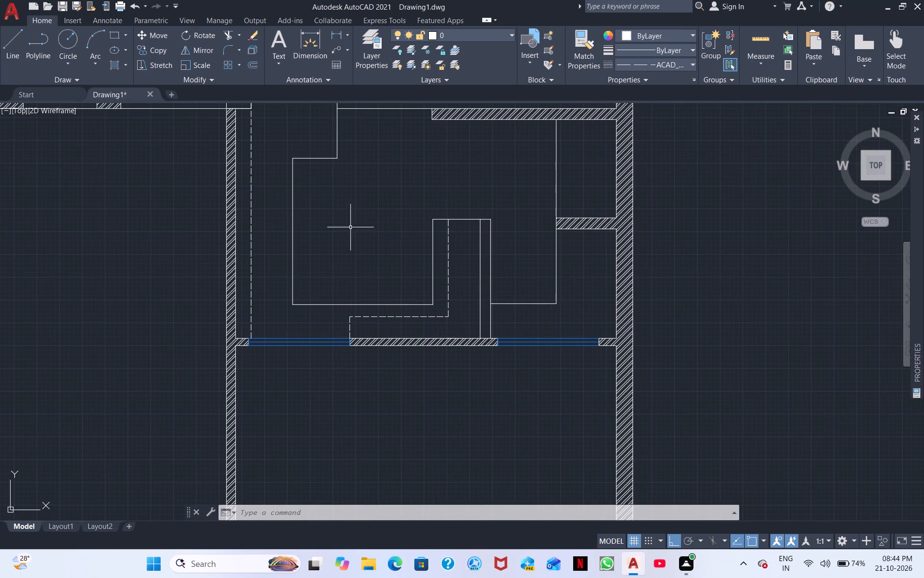
middle_click_drag(391, 241, 295, 166)
middle_click_drag(256, 253, 221, 186)
scroll(222, 244, "down", 2)
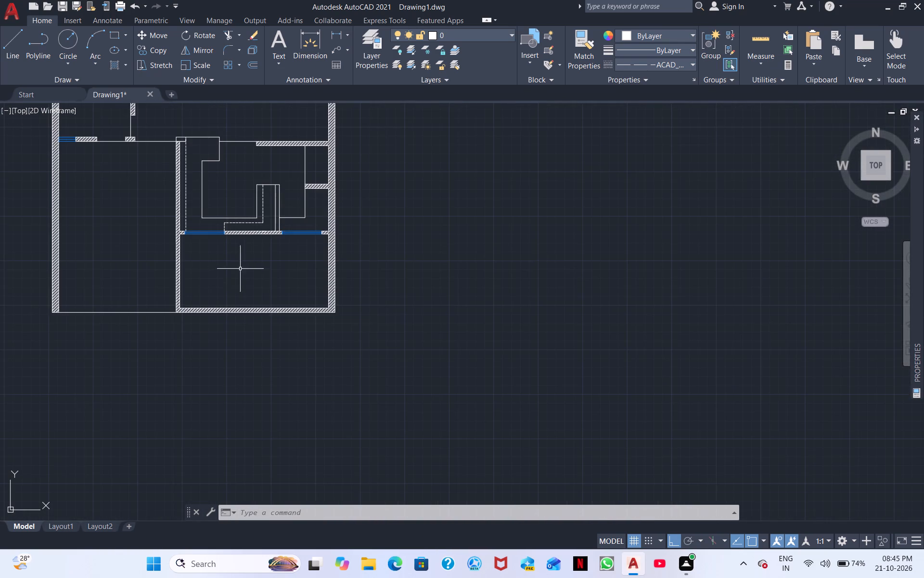
middle_click_drag(247, 290, 232, 212)
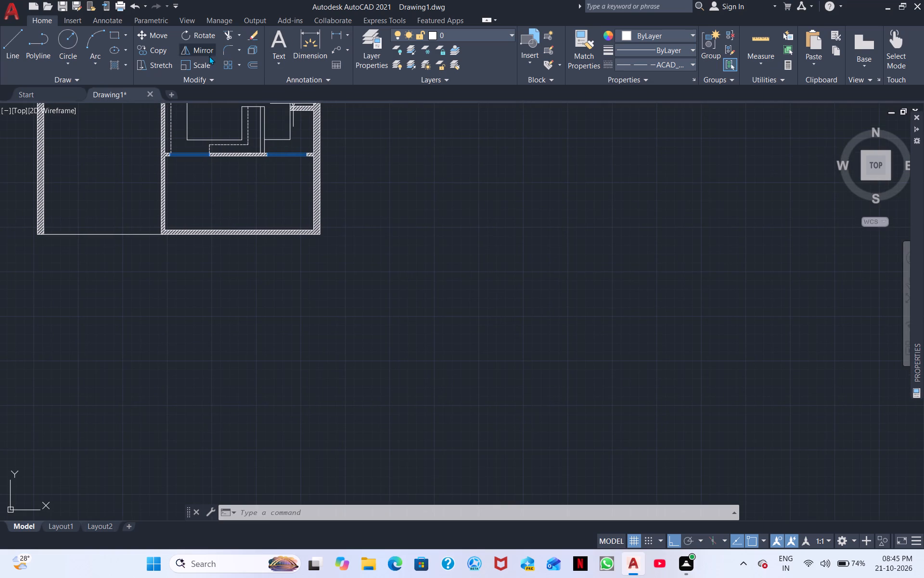
Hatch the floor of the enclosed bottom-right room with the GOST_GLASS pattern.
left_click(111, 65)
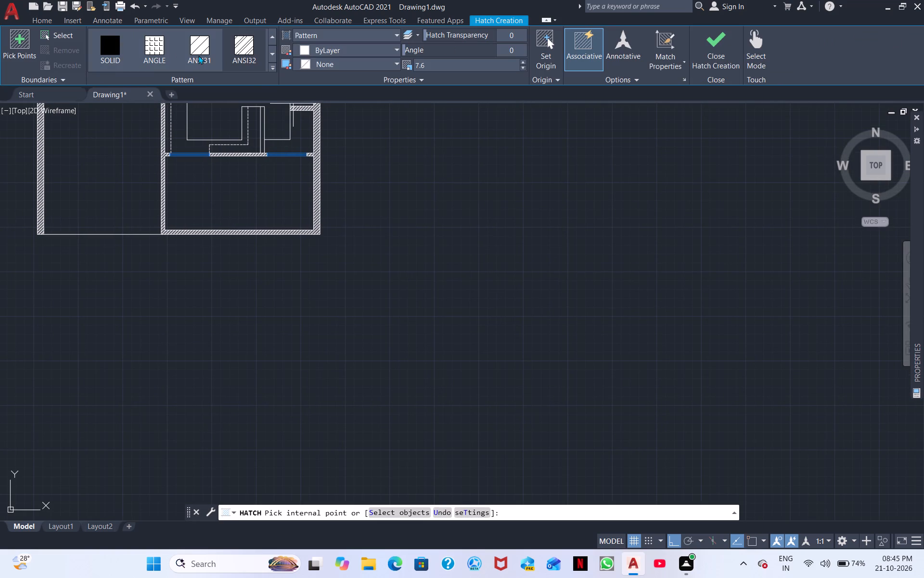
double_click(270, 58)
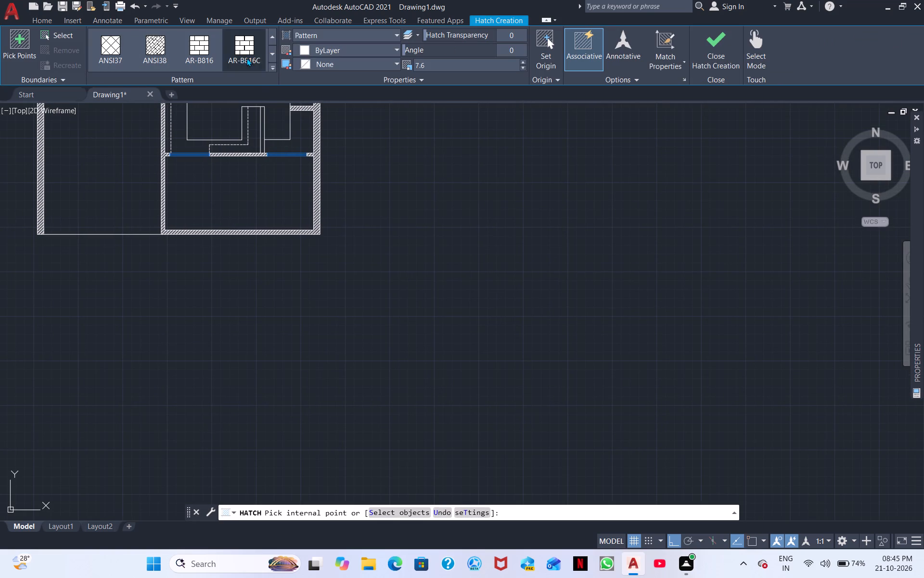
left_click(272, 66)
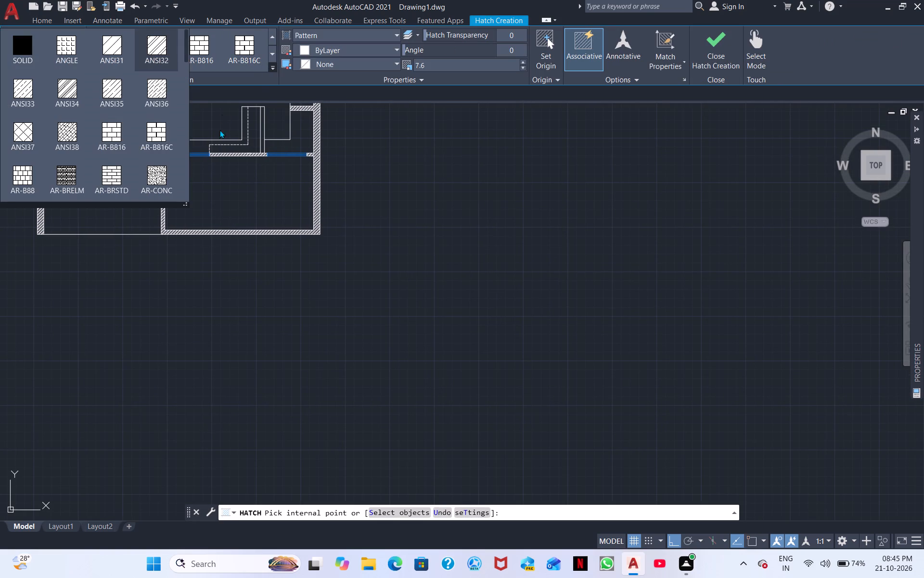
scroll(109, 150, "down", 6)
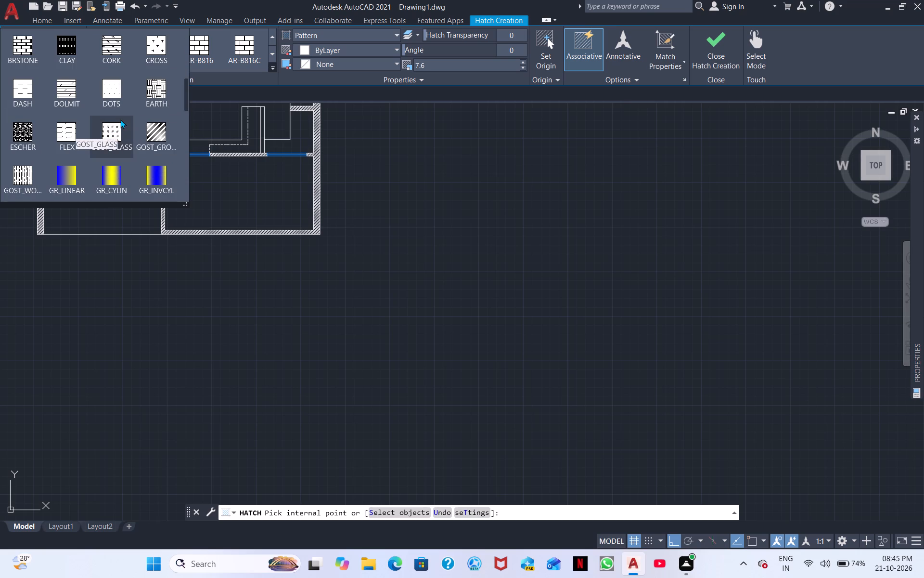
left_click(116, 131)
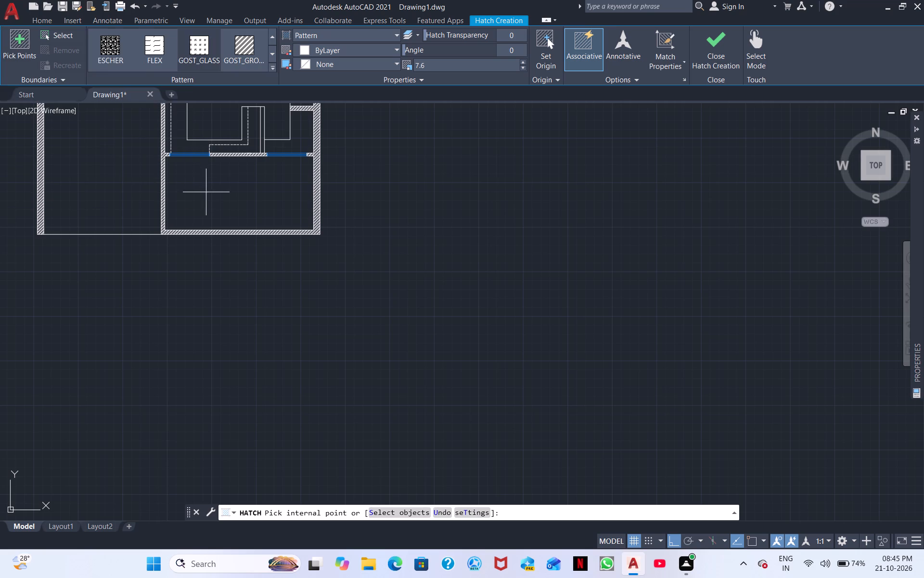
double_click(205, 187)
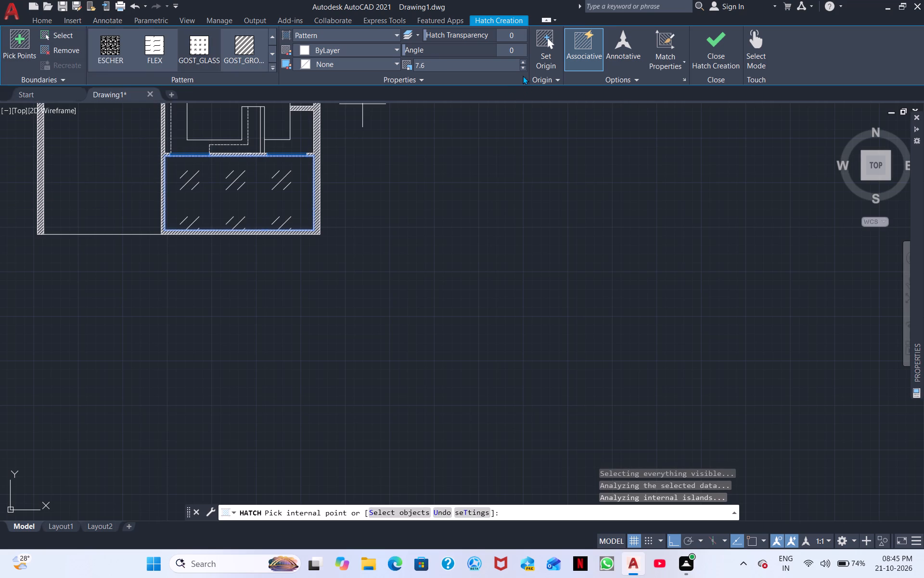
Reduce the pattern scale of the bottom-right room's hatch to 0.9.
double_click(525, 63)
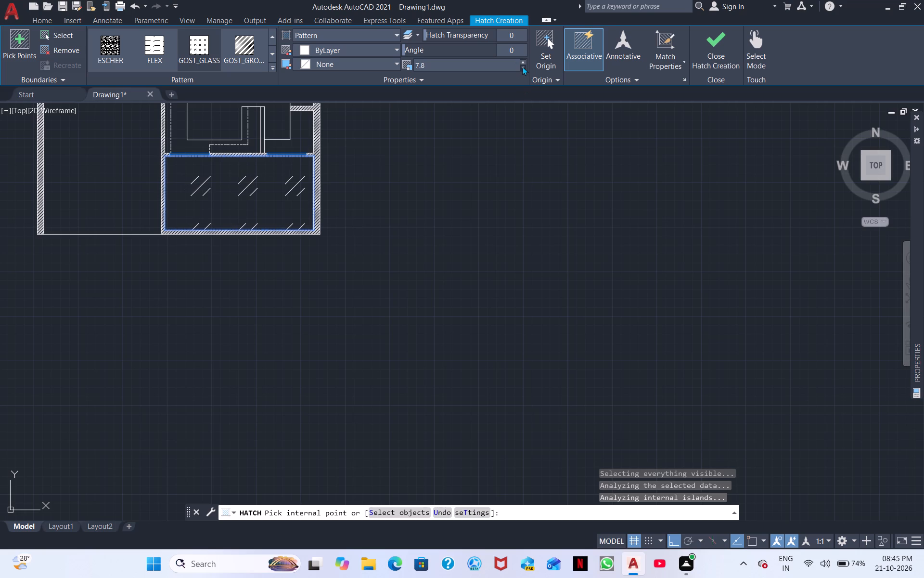
triple_click(522, 67)
triple_click(522, 67)
double_click(523, 68)
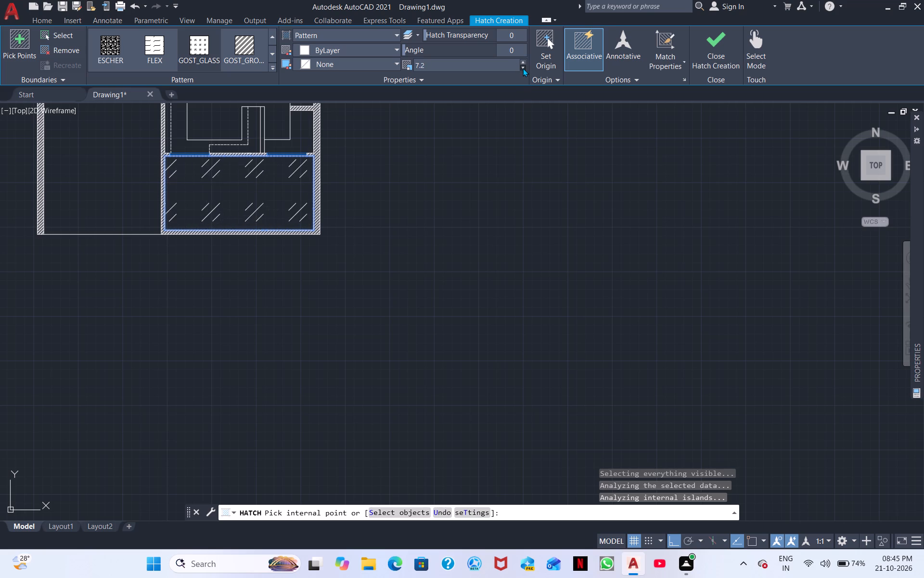
triple_click(523, 68)
triple_click(523, 68)
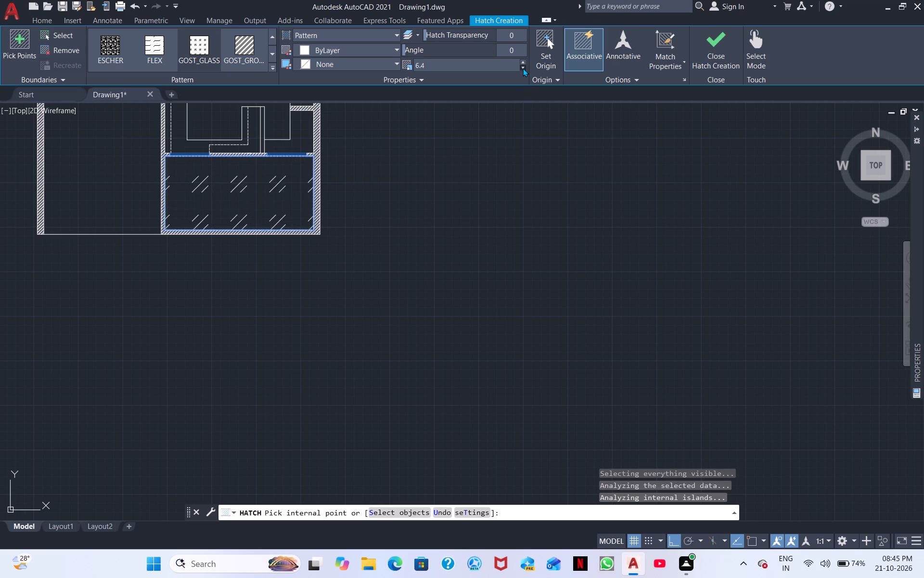
triple_click(523, 68)
triple_click(523, 68)
triple_click(523, 68)
triple_click(523, 68)
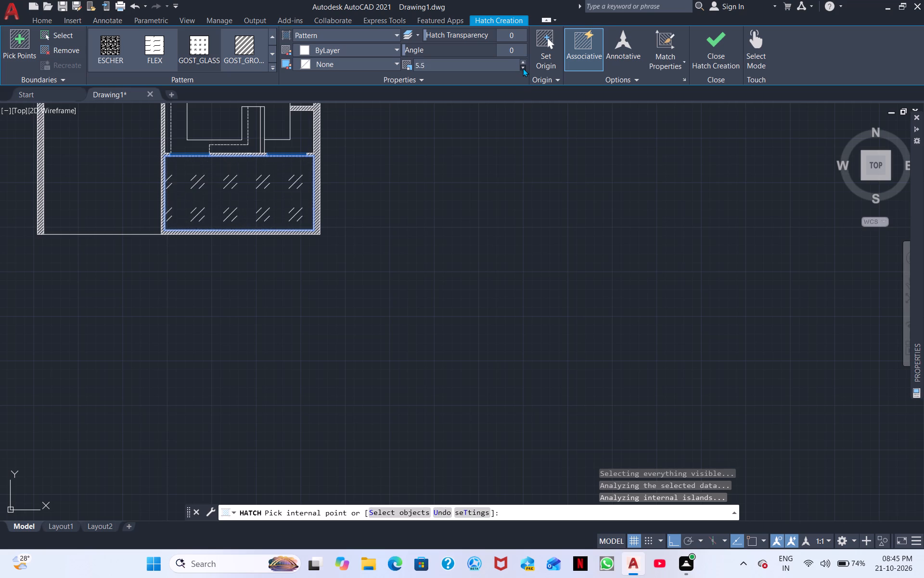
triple_click(523, 68)
triple_click(523, 68)
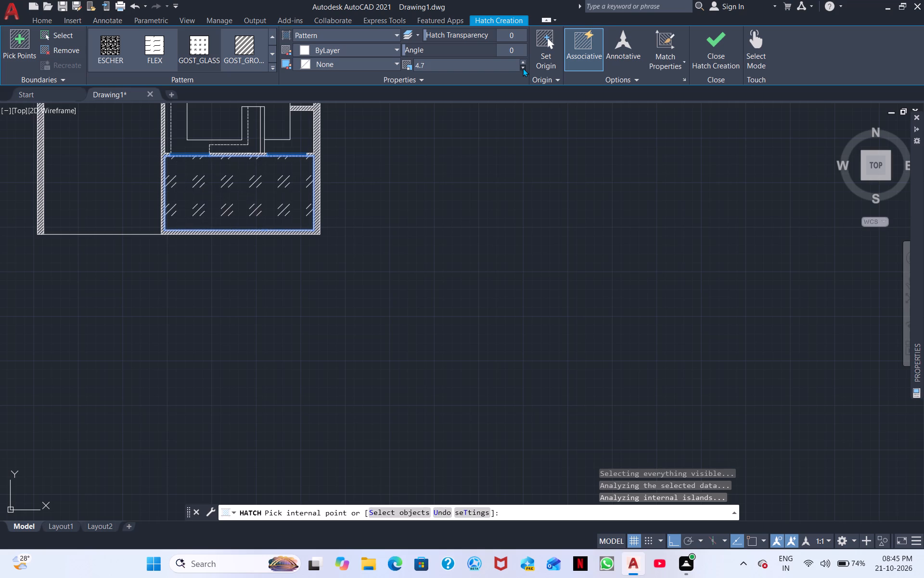
triple_click(523, 68)
triple_click(523, 68)
triple_click(523, 68)
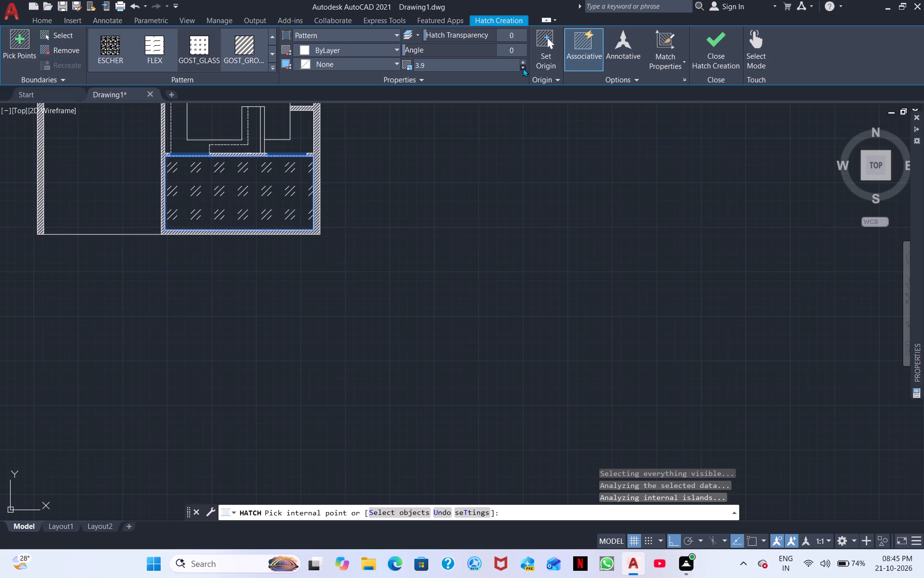
triple_click(523, 68)
triple_click(523, 68)
triple_click(523, 68)
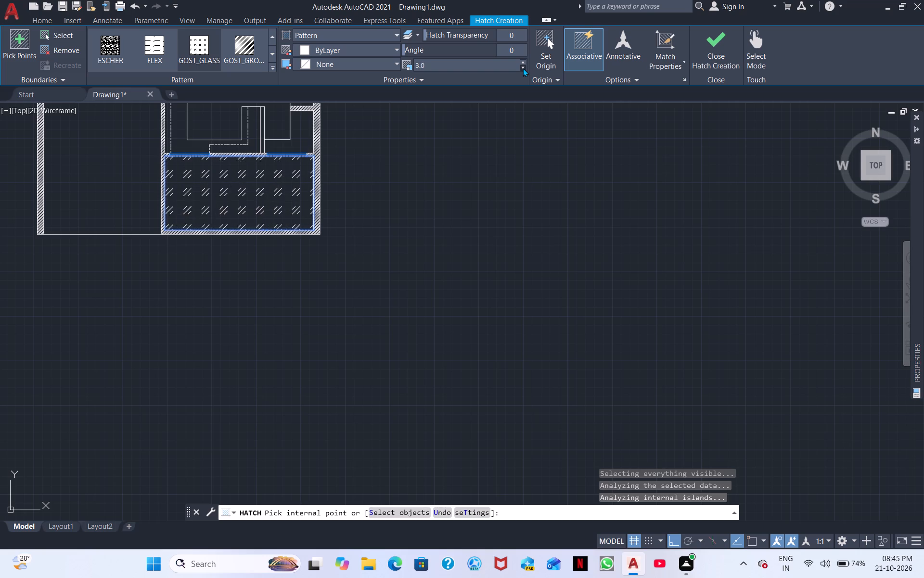
triple_click(523, 68)
triple_click(523, 69)
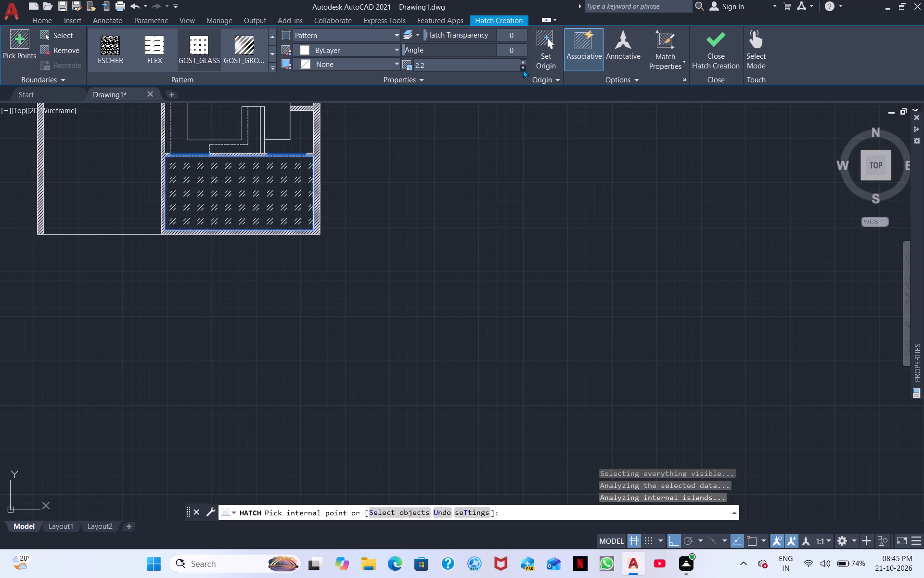
triple_click(523, 69)
triple_click(523, 69)
triple_click(523, 69)
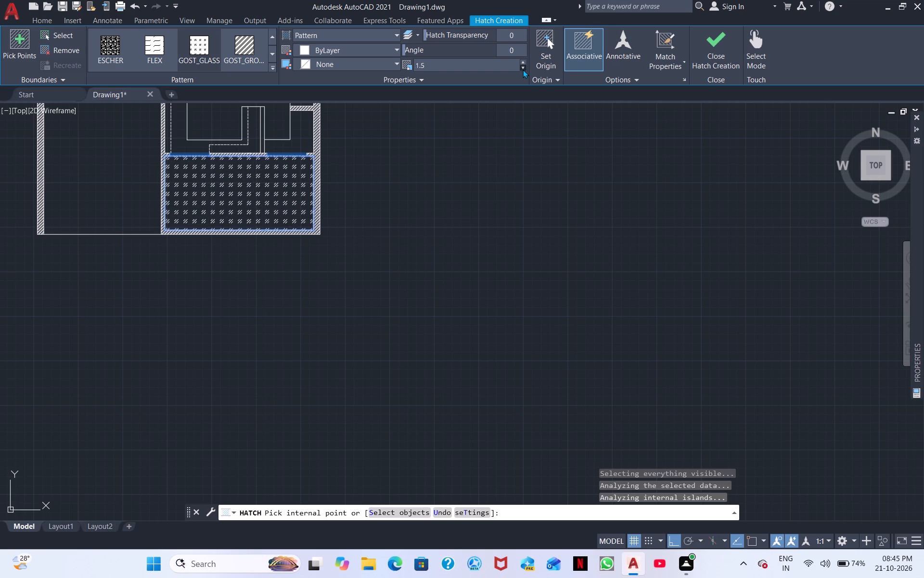
triple_click(523, 69)
left_click(523, 69)
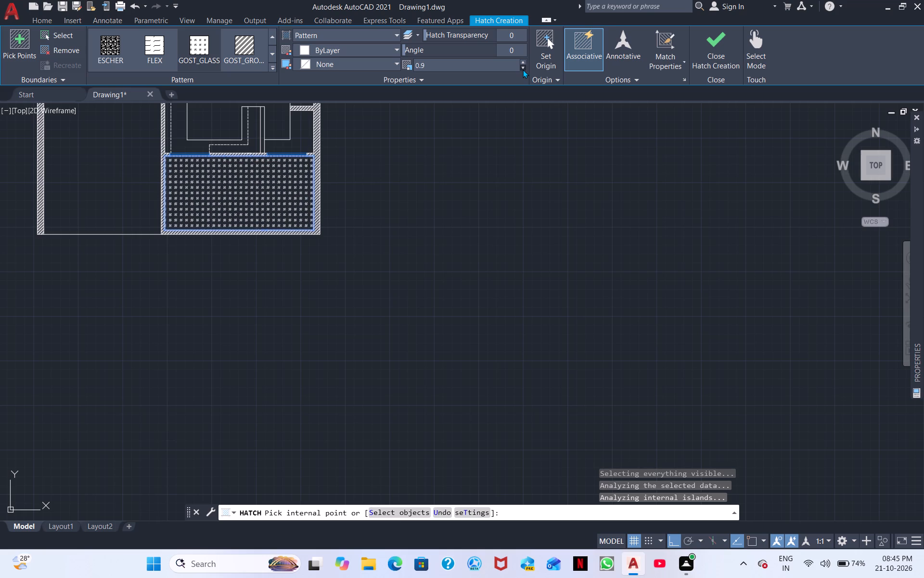
Colour the bottom-right room's hatch green (19,155,72) and finish the hatch.
left_click(359, 48)
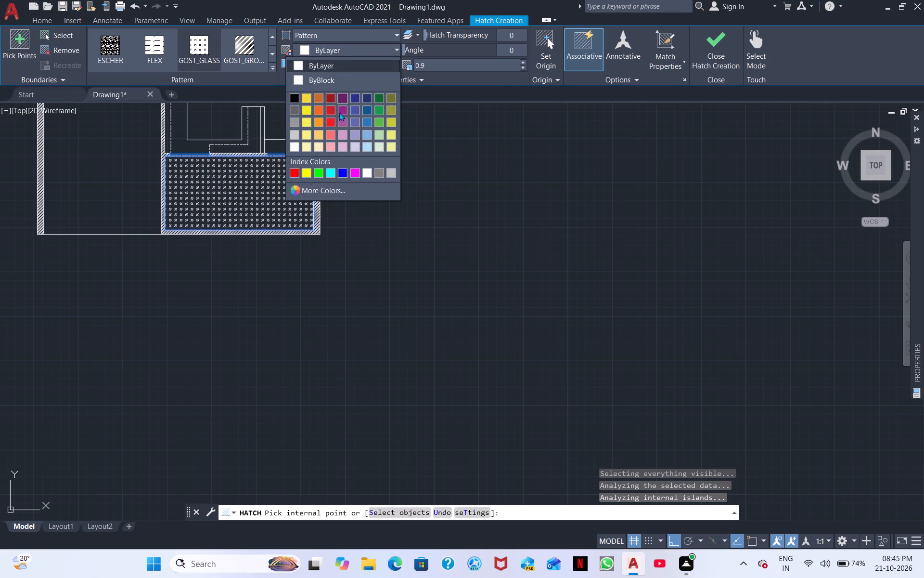
left_click(380, 112)
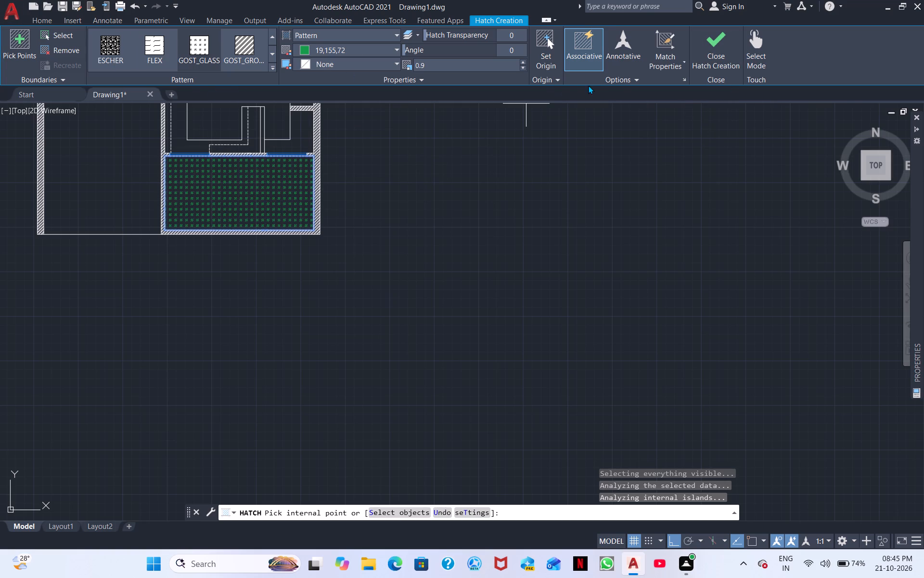
left_click(704, 38)
Examine the floor plan around the green-hatched room, the kitchen area, the large lower-left room and the middle rooms.
scroll(253, 191, "down", 1)
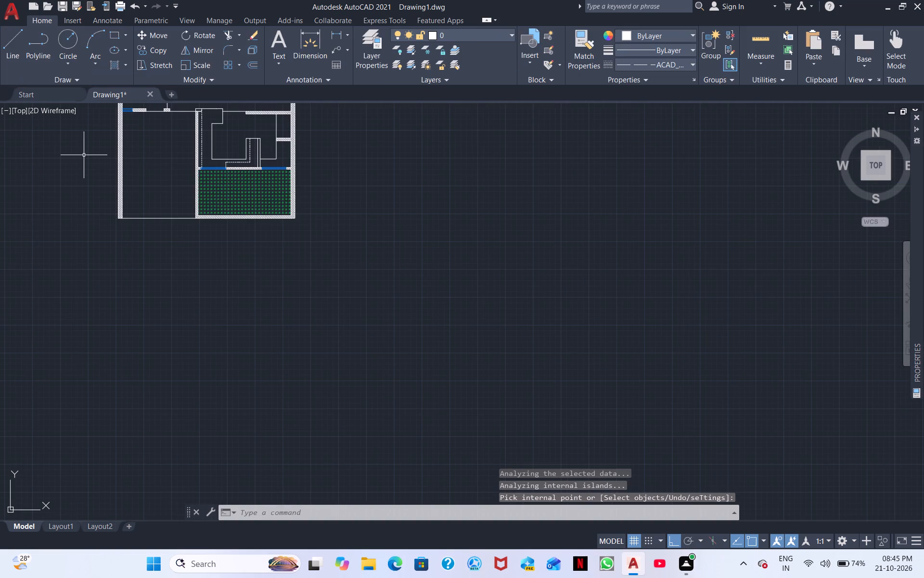
middle_click_drag(75, 155, 251, 243)
scroll(271, 228, "up", 1)
scroll(327, 231, "up", 1)
middle_click_drag(327, 231, 57, 250)
scroll(49, 217, "down", 1)
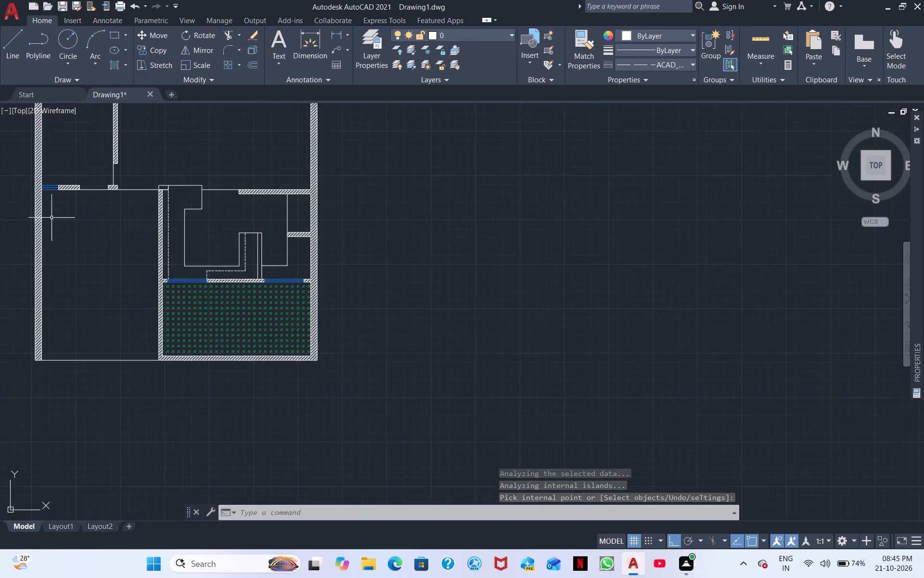
middle_click_drag(97, 231, 257, 236)
scroll(177, 208, "up", 1)
scroll(262, 234, "up", 1)
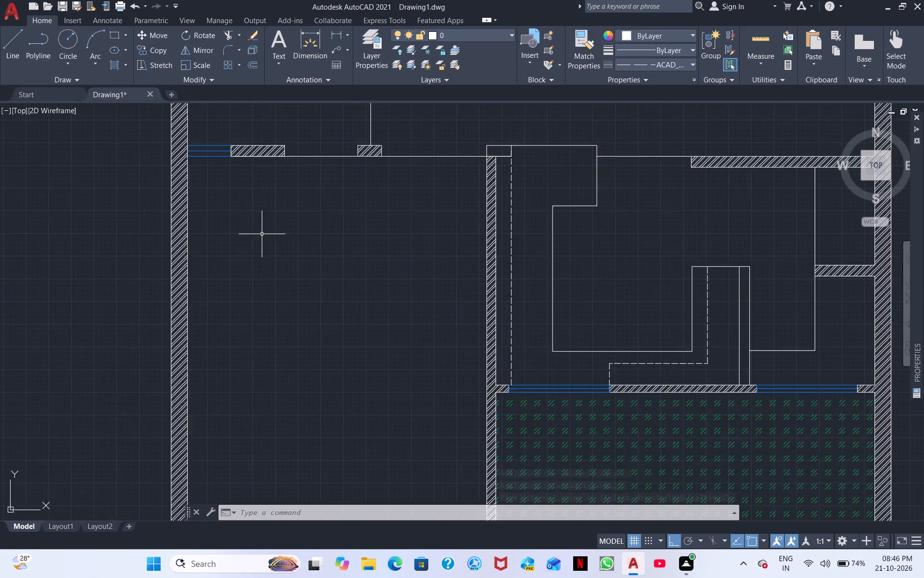
scroll(262, 234, "up", 1)
middle_click_drag(260, 246, 93, 231)
scroll(121, 157, "down", 2)
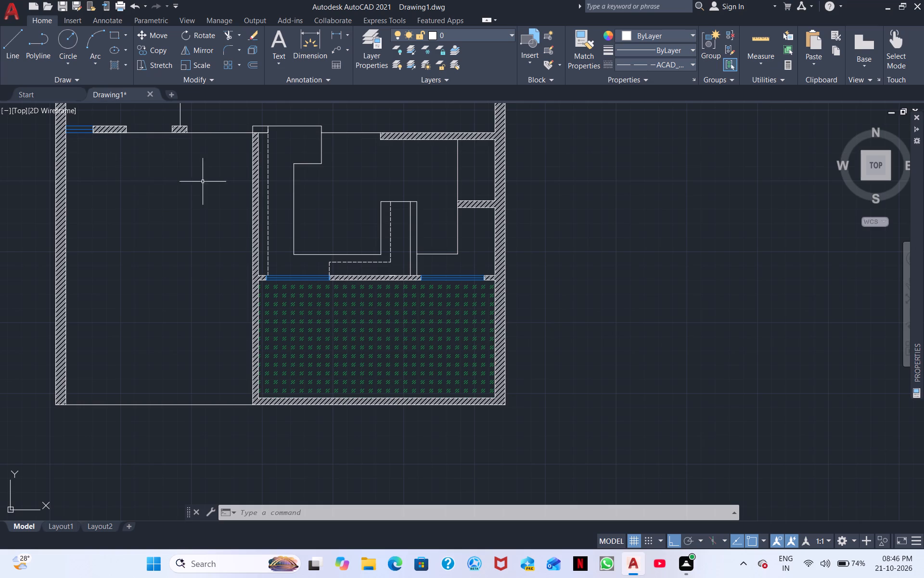
middle_click_drag(228, 223, 52, 187)
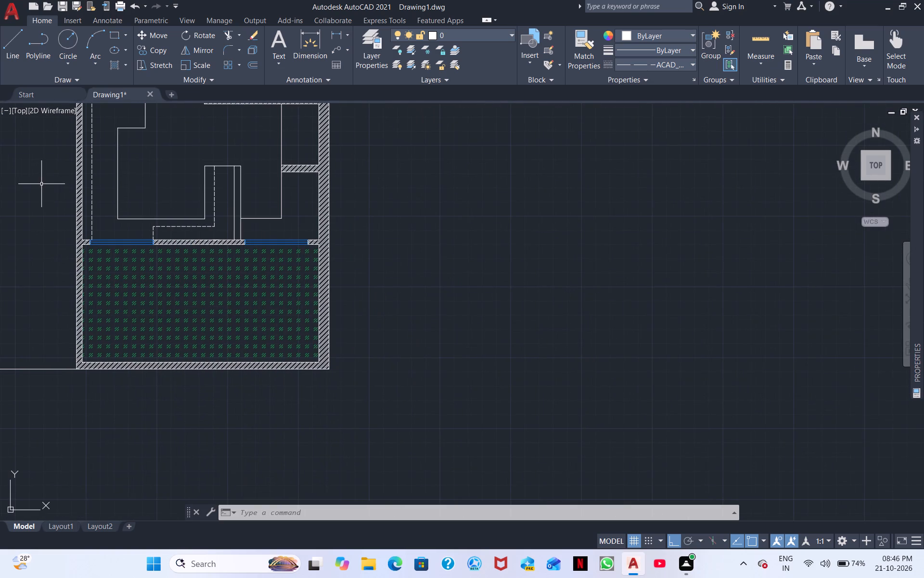
scroll(54, 190, "down", 1)
middle_click_drag(59, 194, 215, 290)
middle_click_drag(129, 245, 150, 292)
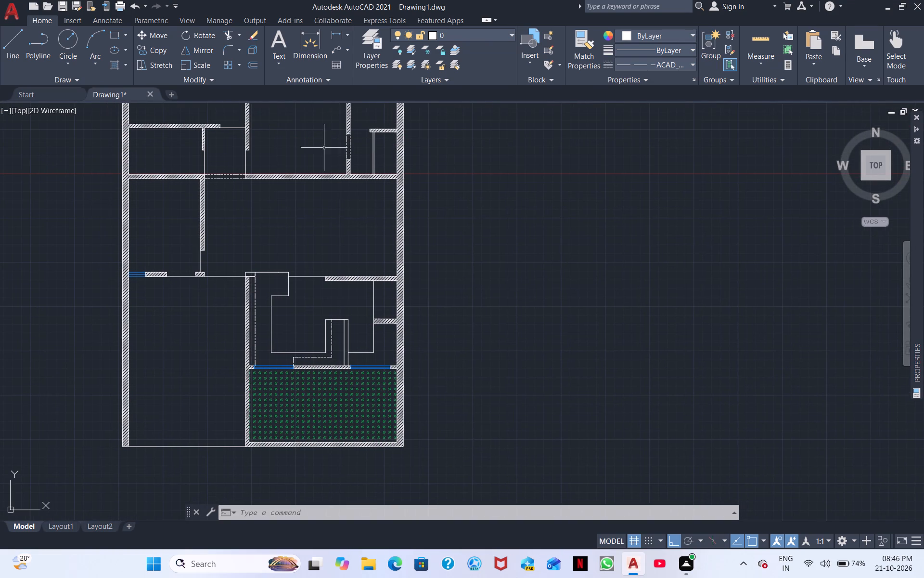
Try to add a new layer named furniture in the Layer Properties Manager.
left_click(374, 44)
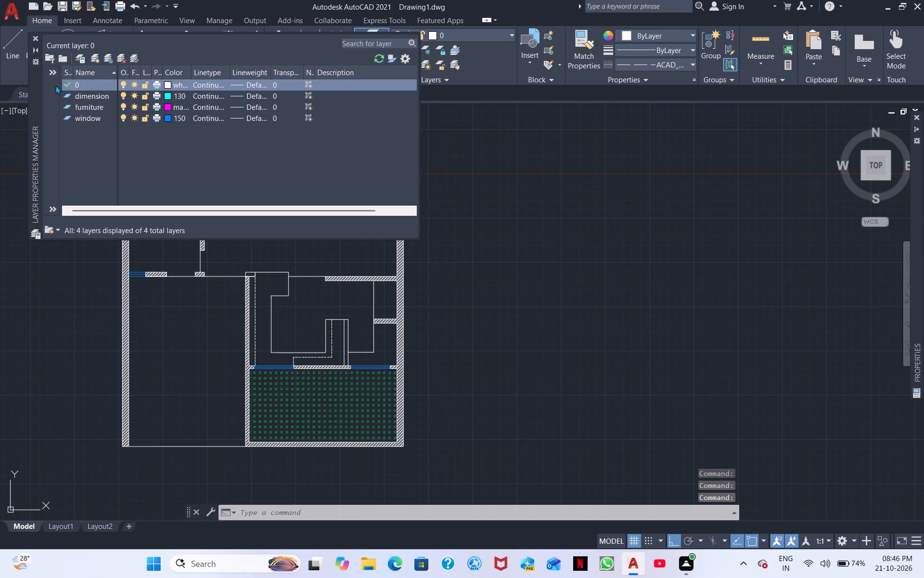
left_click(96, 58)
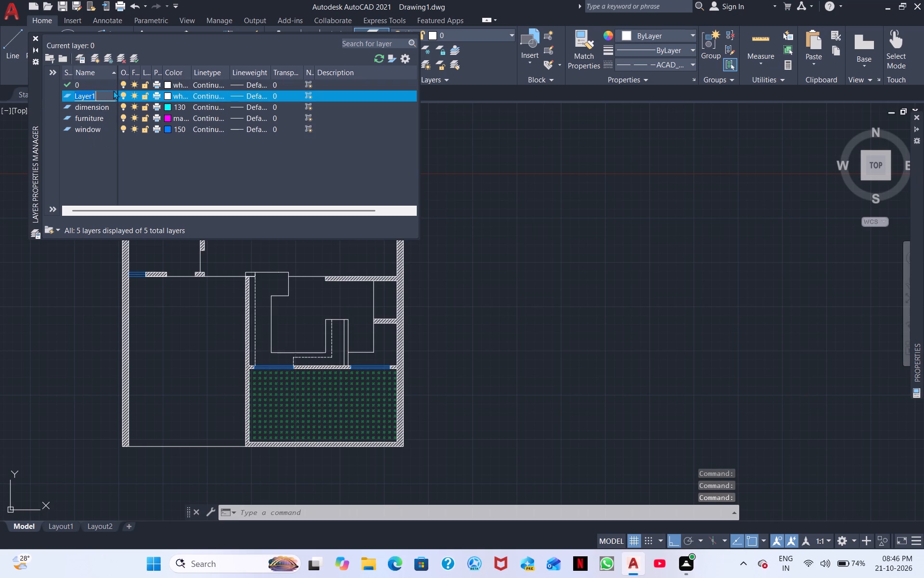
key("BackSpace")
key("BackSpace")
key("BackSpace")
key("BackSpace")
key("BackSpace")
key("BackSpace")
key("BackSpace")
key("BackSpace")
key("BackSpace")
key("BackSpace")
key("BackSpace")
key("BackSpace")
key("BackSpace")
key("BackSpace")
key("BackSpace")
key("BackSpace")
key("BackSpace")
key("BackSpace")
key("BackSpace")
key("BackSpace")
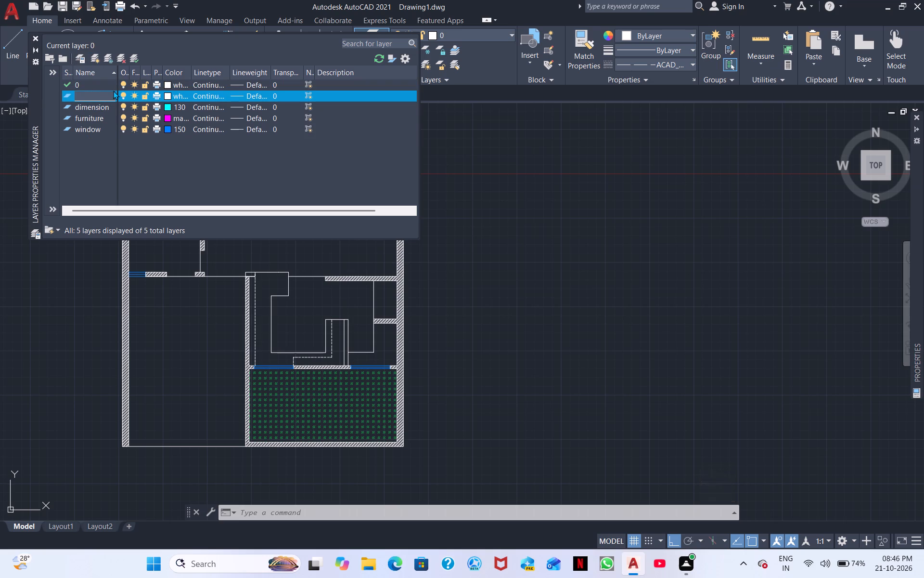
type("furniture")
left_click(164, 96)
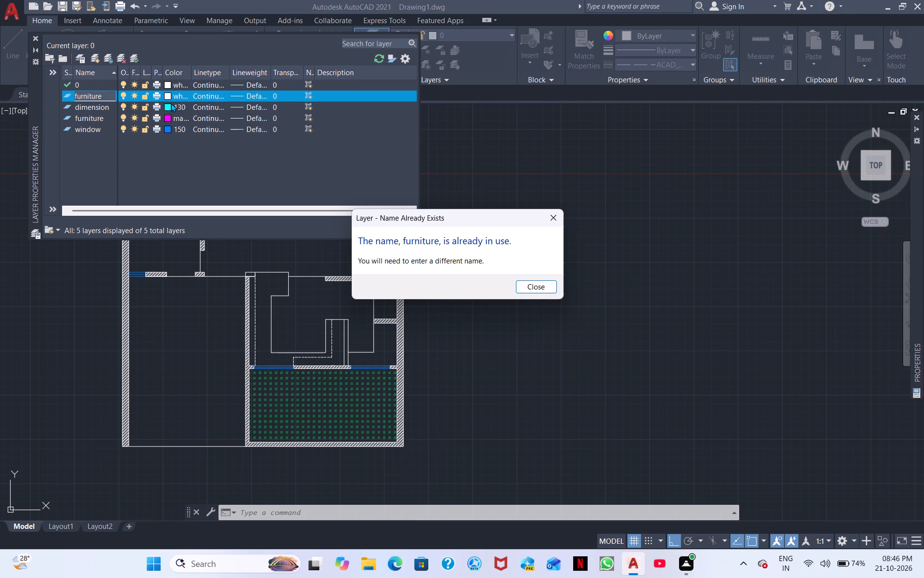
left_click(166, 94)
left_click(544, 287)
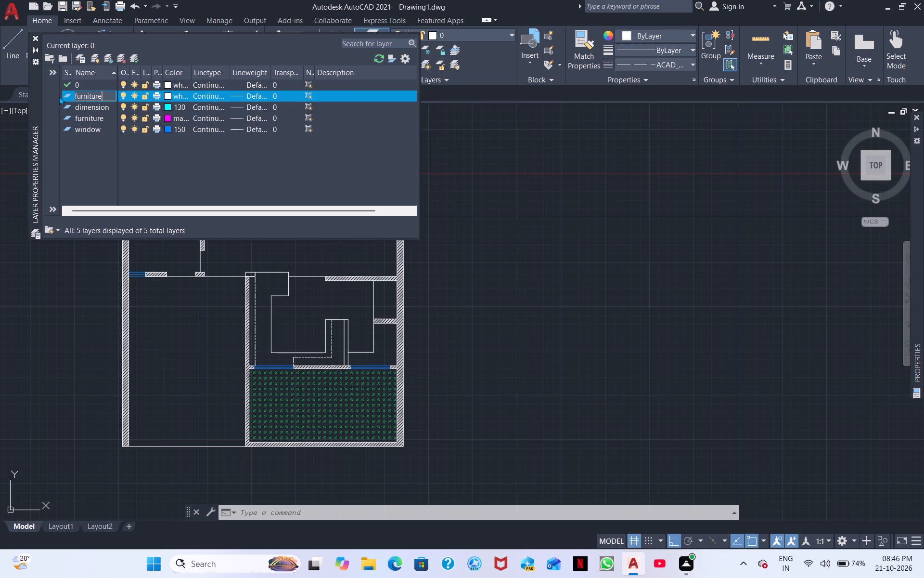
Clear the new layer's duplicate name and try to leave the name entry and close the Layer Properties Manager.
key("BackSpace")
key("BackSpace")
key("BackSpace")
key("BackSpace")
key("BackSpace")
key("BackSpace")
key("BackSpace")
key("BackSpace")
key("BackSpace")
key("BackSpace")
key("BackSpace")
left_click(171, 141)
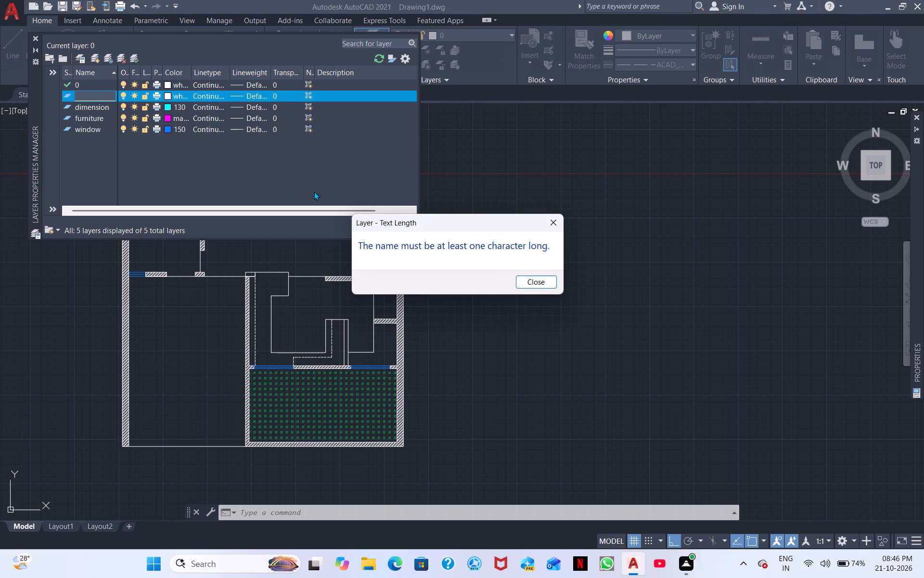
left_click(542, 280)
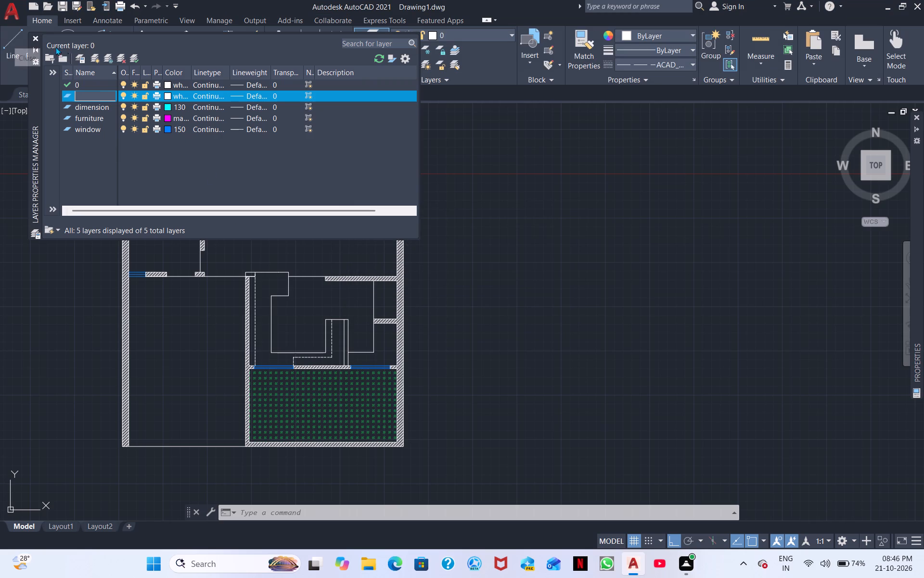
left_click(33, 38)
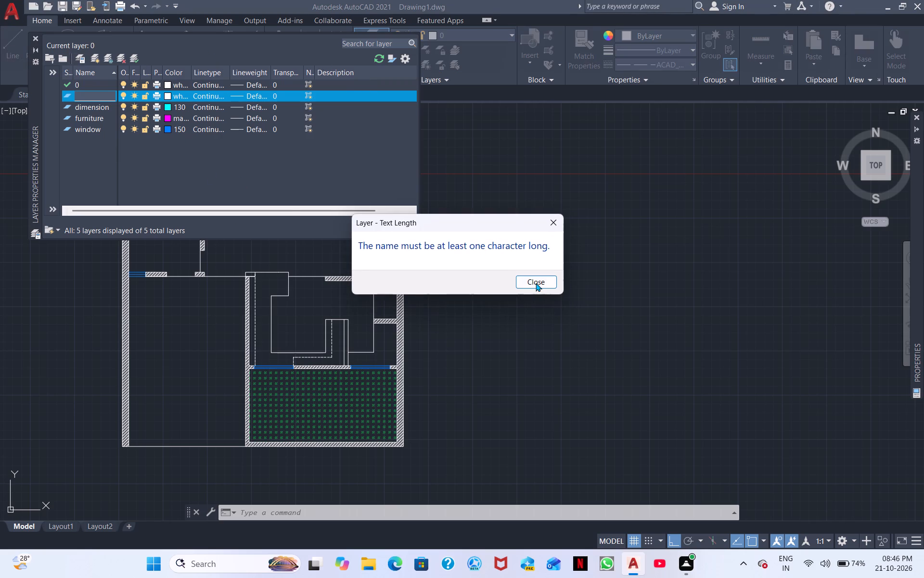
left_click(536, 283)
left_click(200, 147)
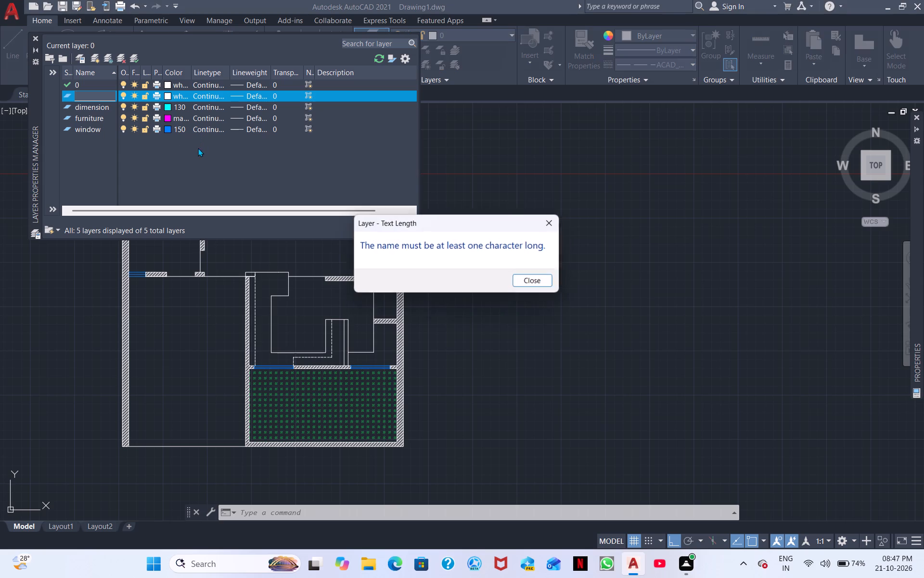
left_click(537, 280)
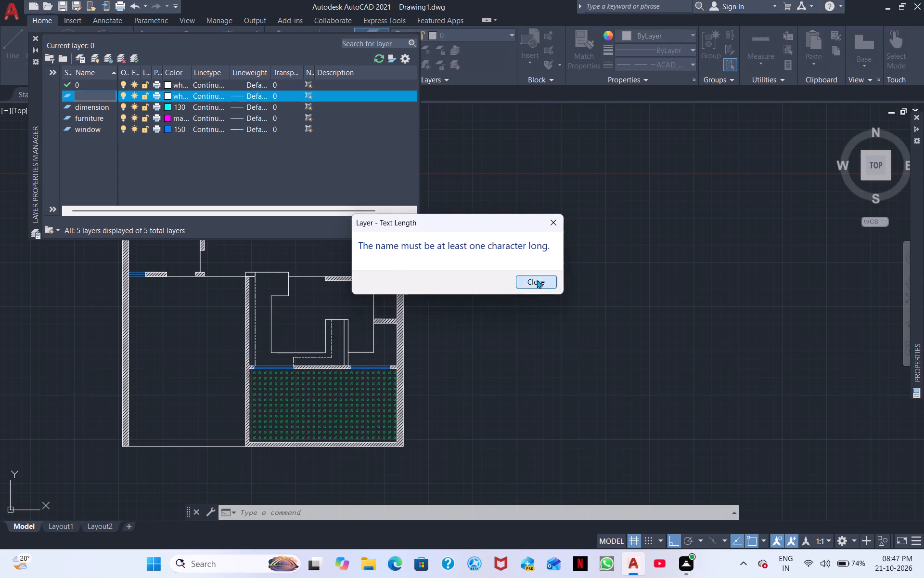
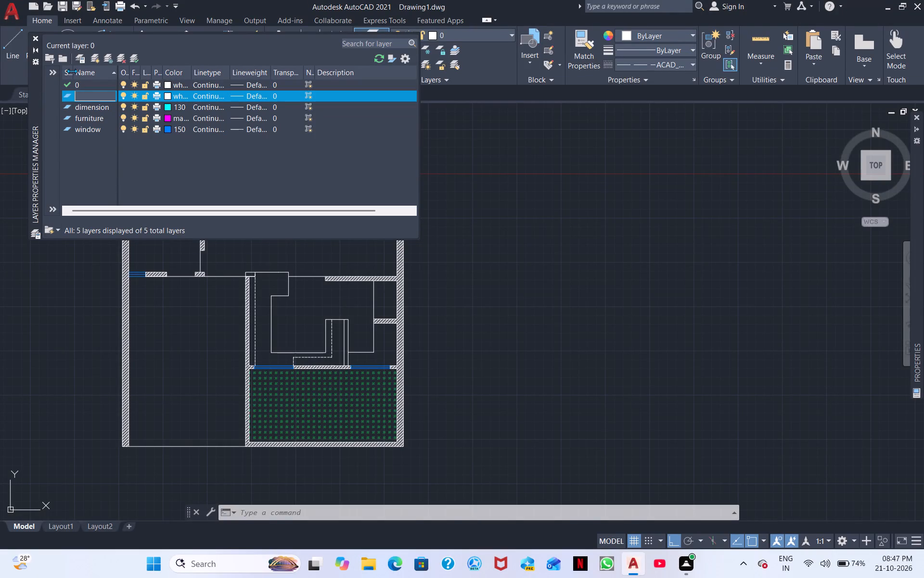
Name the unnamed new layer "layer" and close the Layer Properties Manager.
left_click(36, 38)
left_click(561, 286)
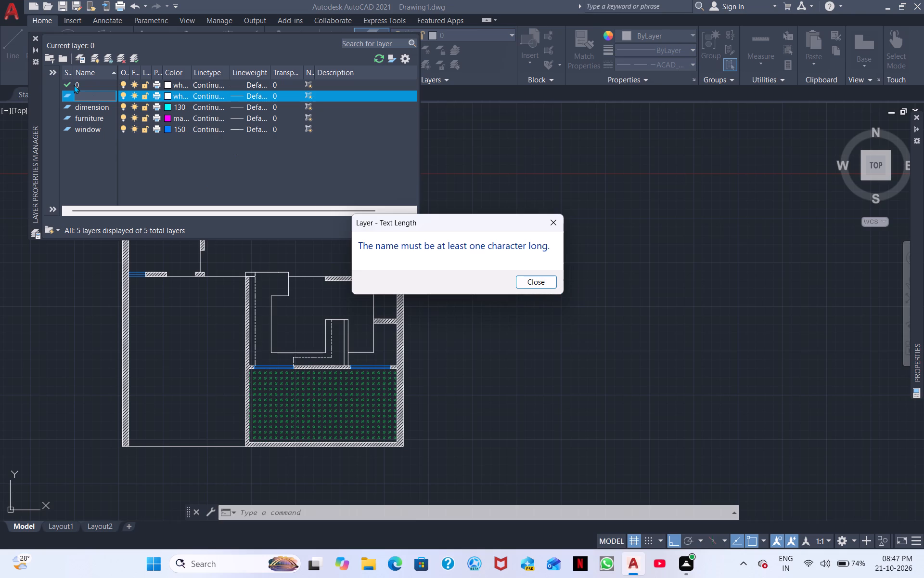
type("layer")
left_click(89, 99)
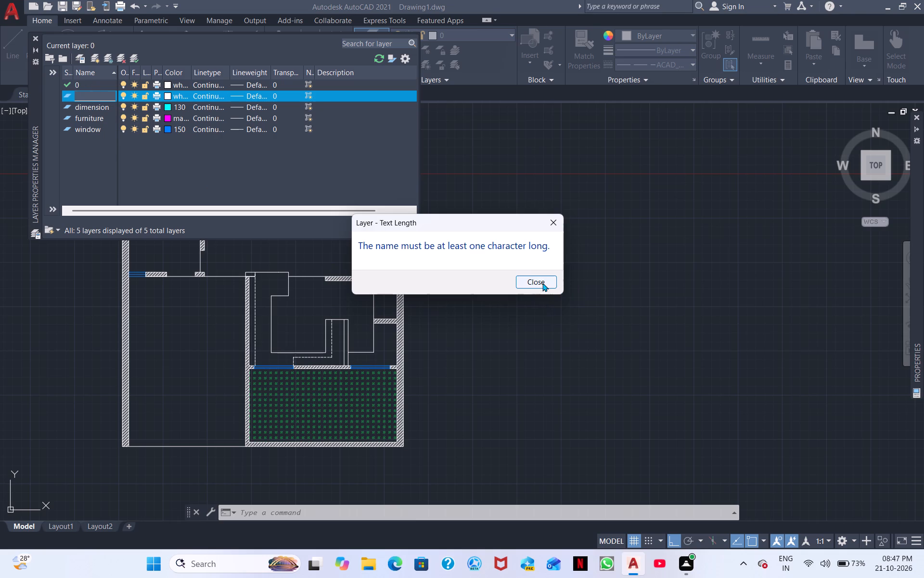
left_click(542, 283)
left_click(87, 99)
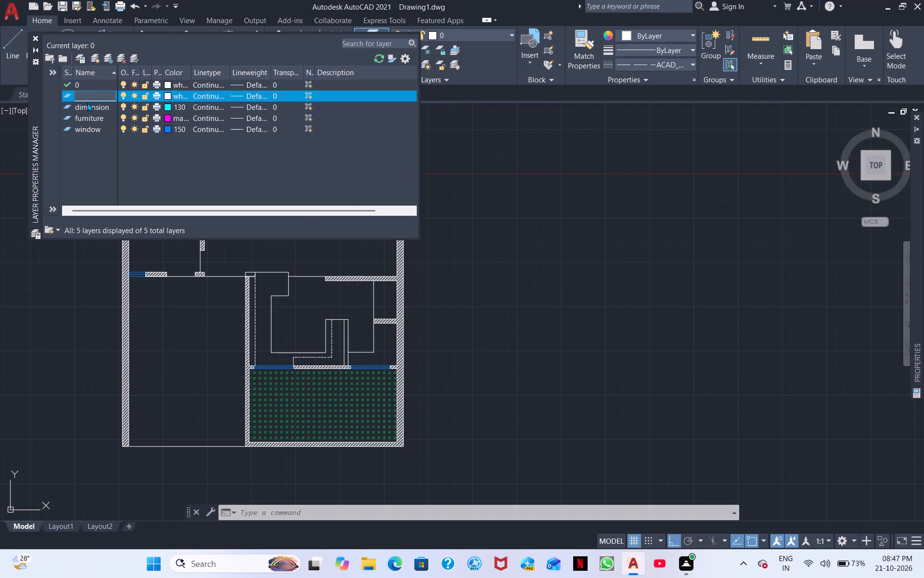
type("layer")
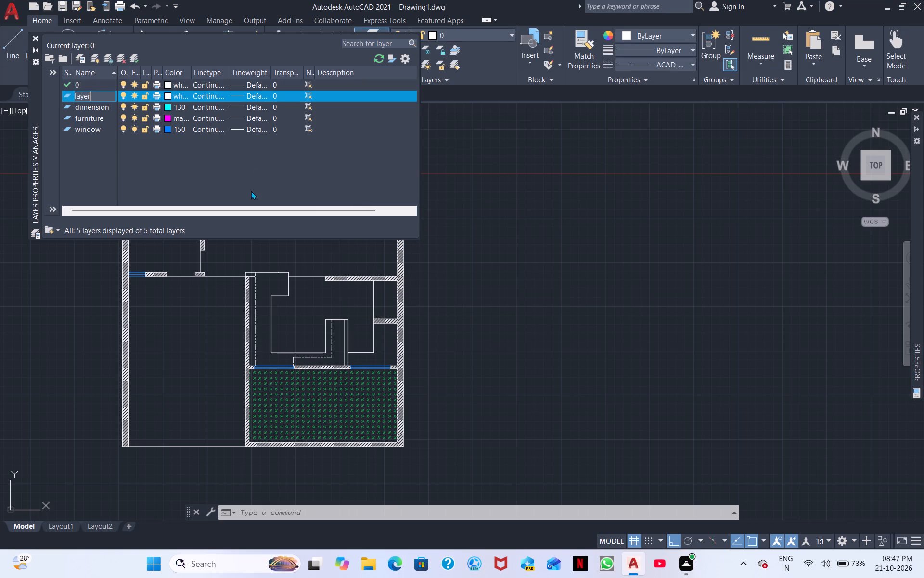
left_click(251, 185)
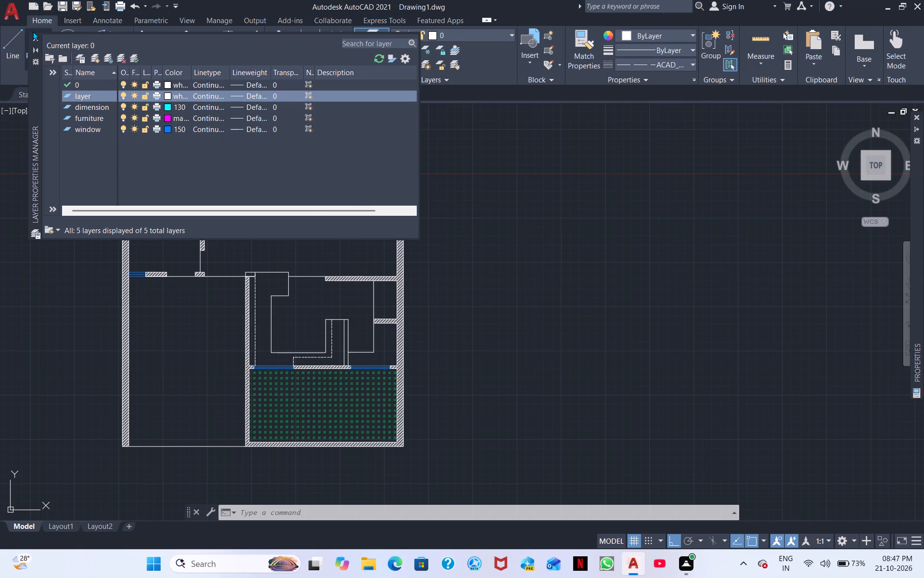
left_click(34, 37)
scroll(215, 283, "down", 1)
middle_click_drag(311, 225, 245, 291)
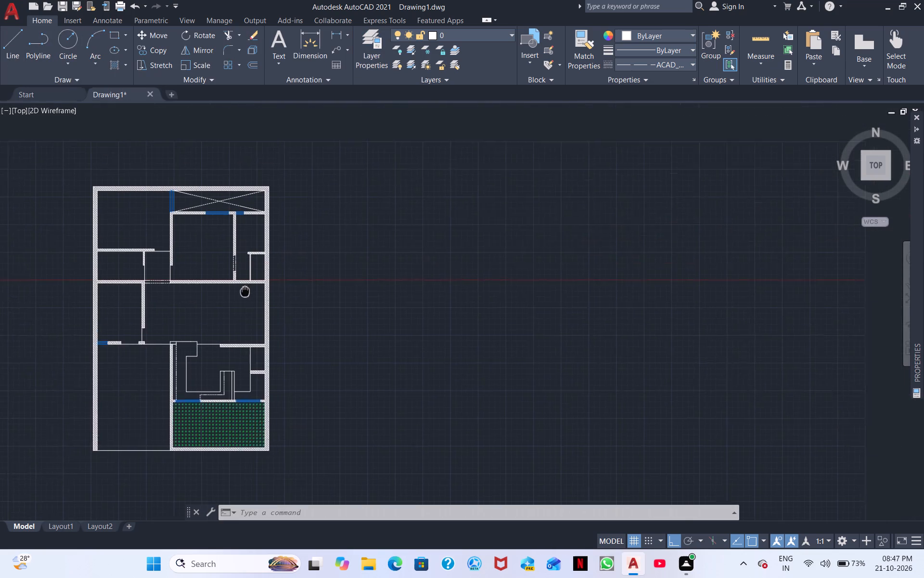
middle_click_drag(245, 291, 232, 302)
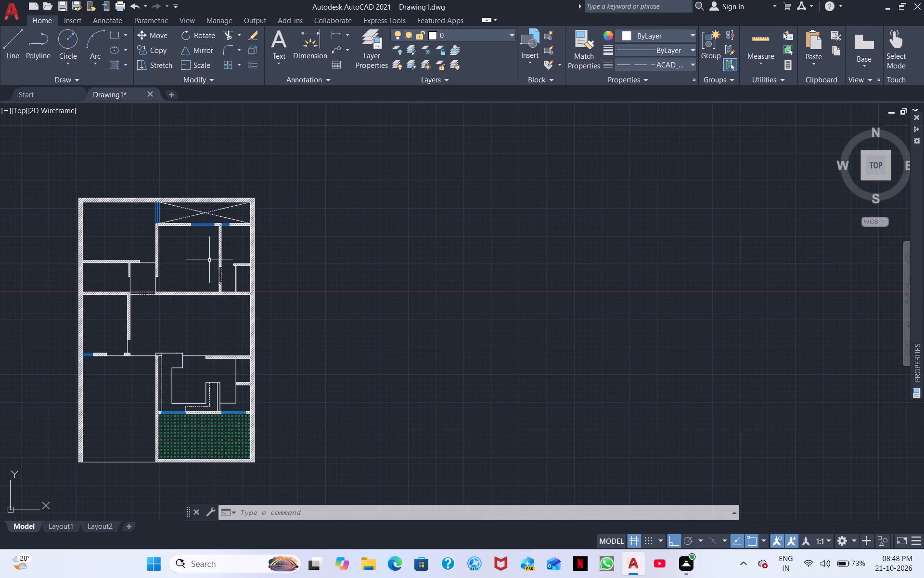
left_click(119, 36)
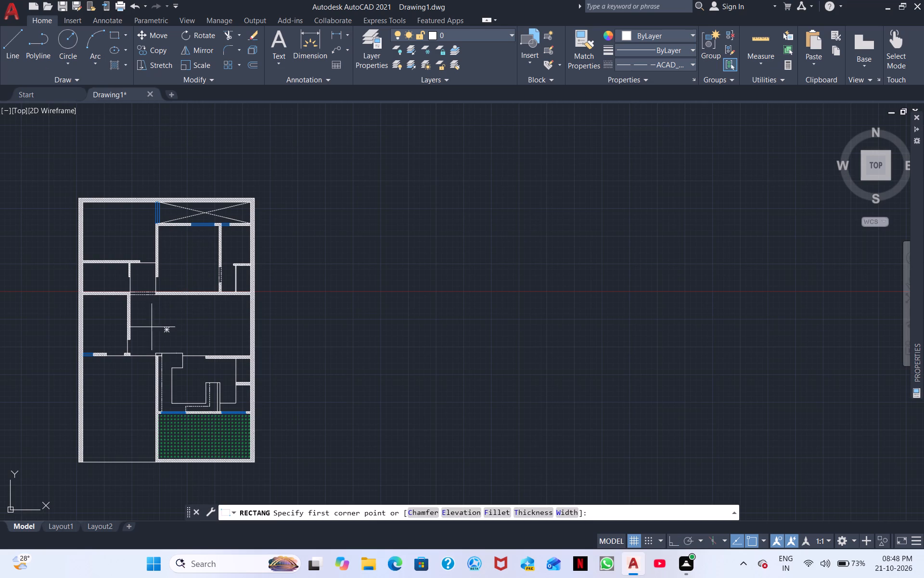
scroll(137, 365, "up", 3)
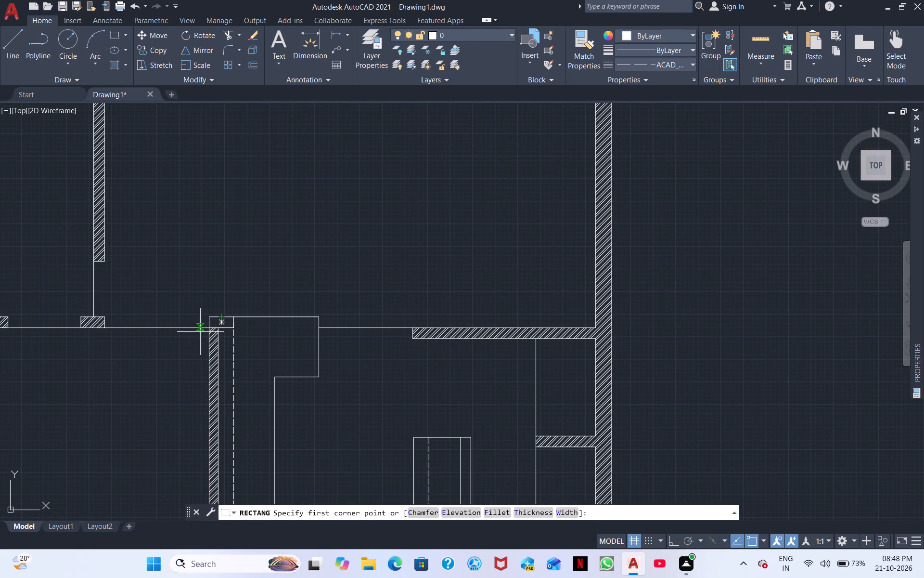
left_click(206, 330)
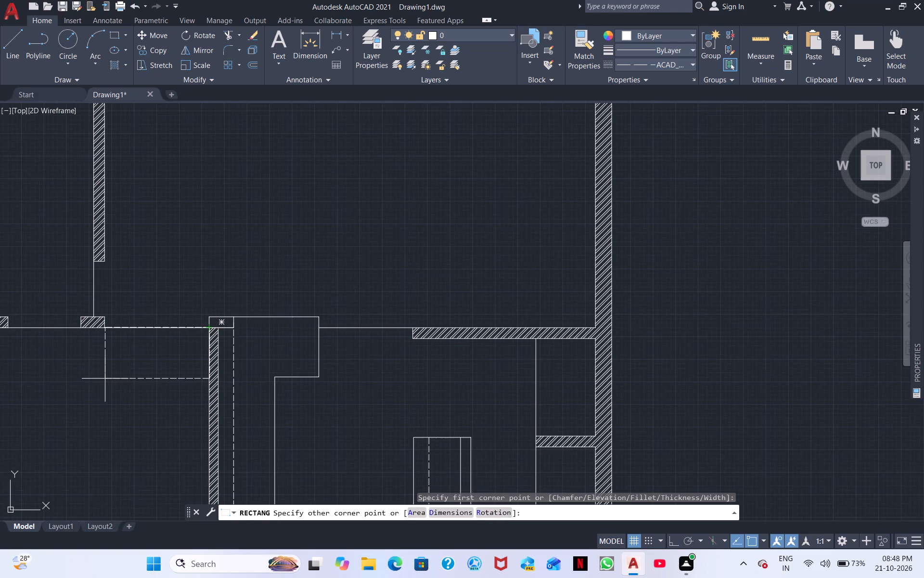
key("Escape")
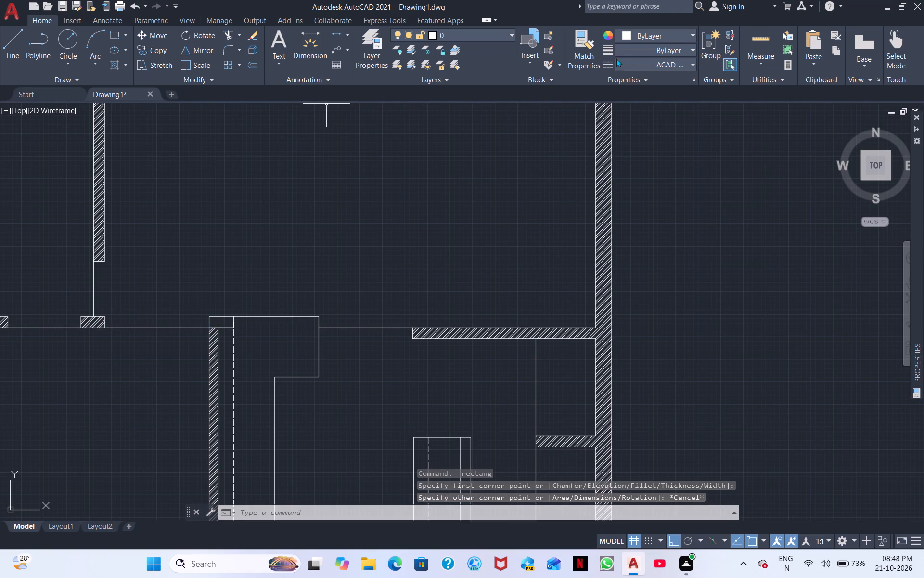
Set the current linetype to ByLayer and draw a rectangle below the wall line, from the kitchen's left wall to the short hatched wall stub.
left_click(645, 65)
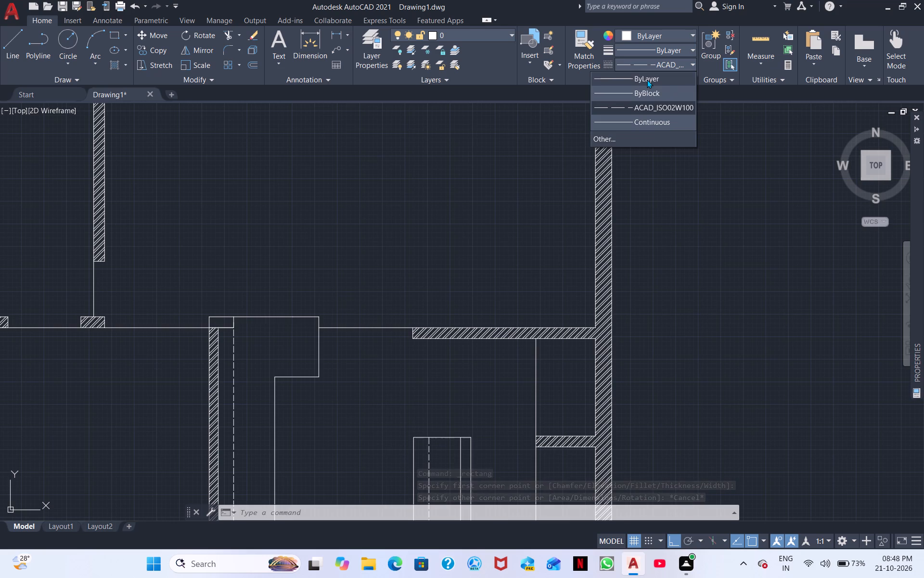
double_click(647, 79)
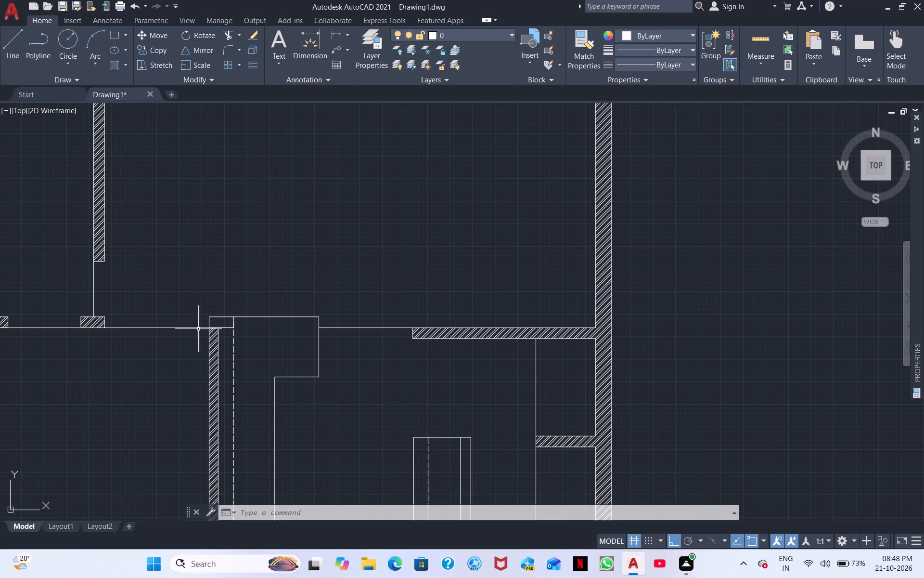
left_click(117, 39)
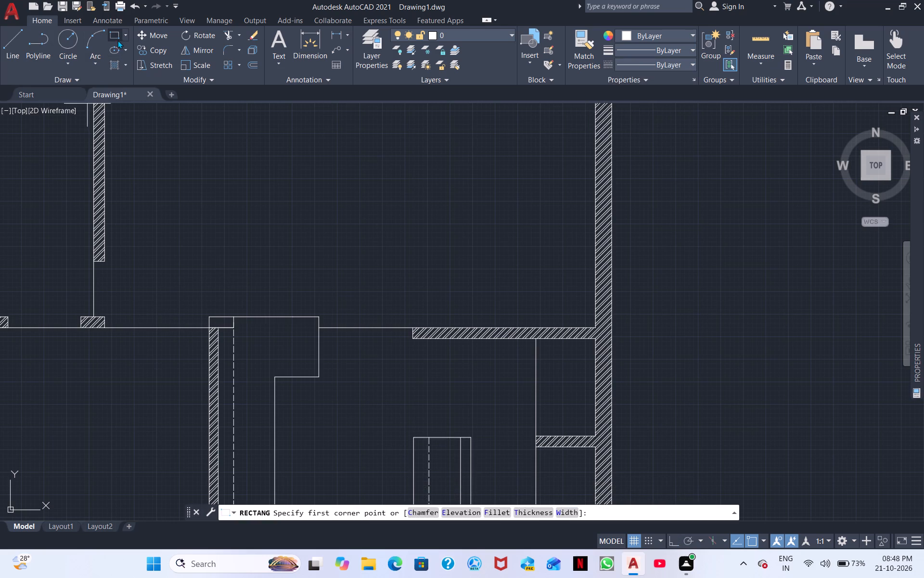
scroll(205, 328, "up", 4)
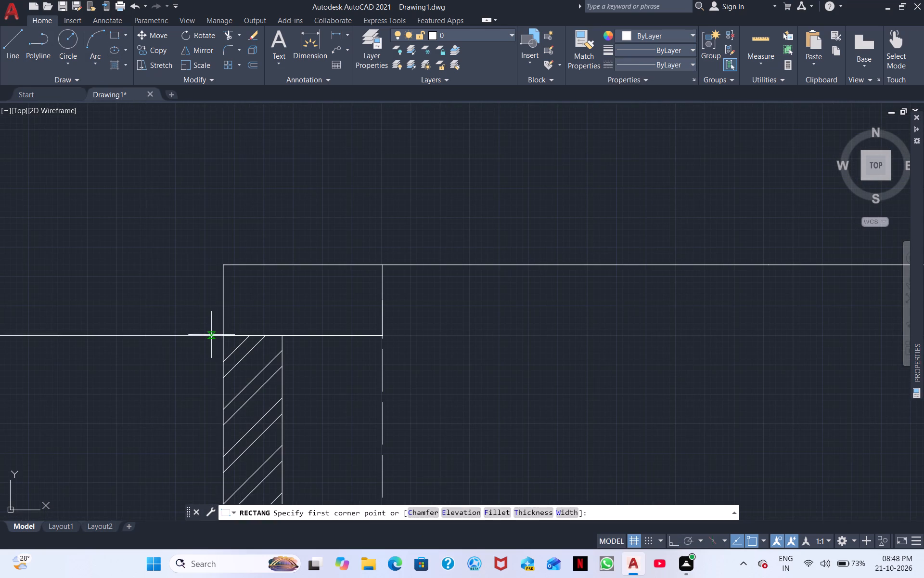
left_click(223, 337)
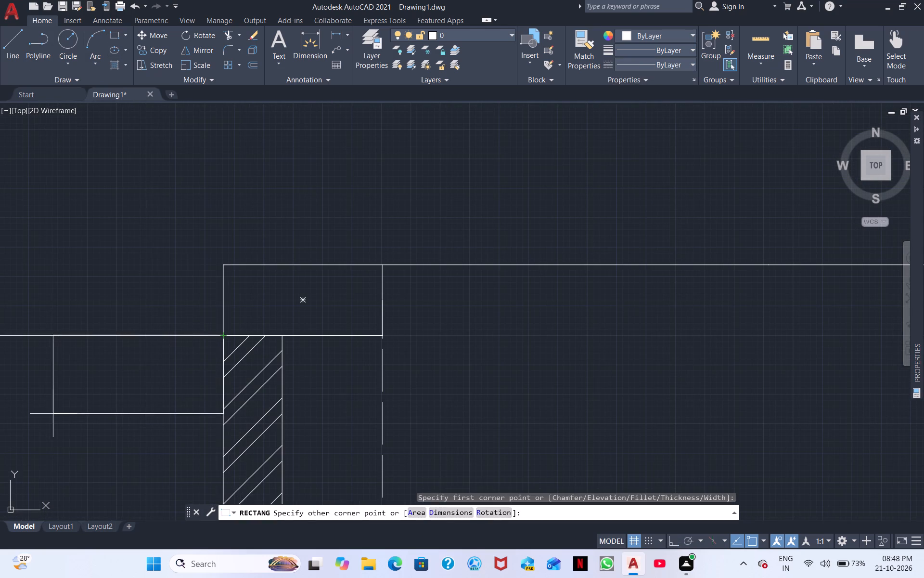
middle_click_drag(53, 414, 230, 234)
middle_click_drag(0, 292, 236, 261)
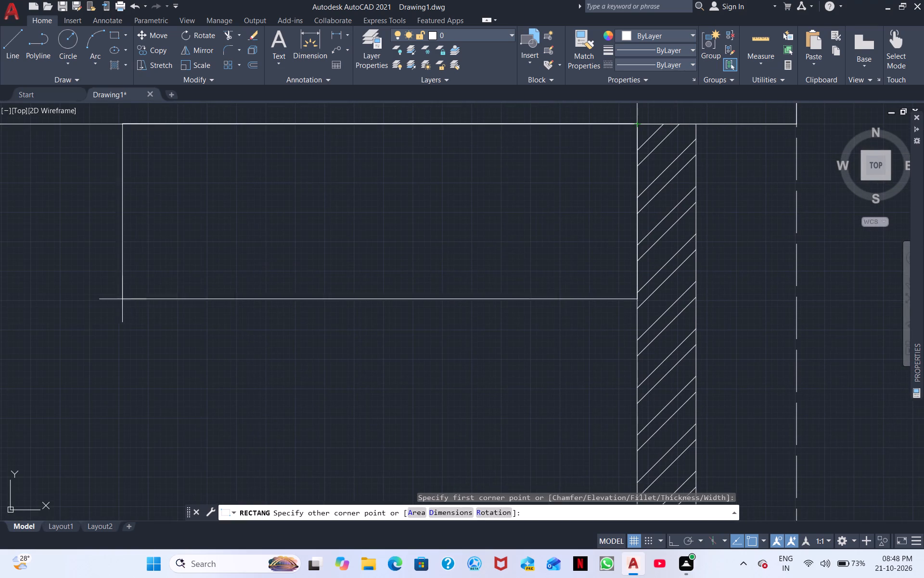
middle_click_drag(20, 317, 244, 336)
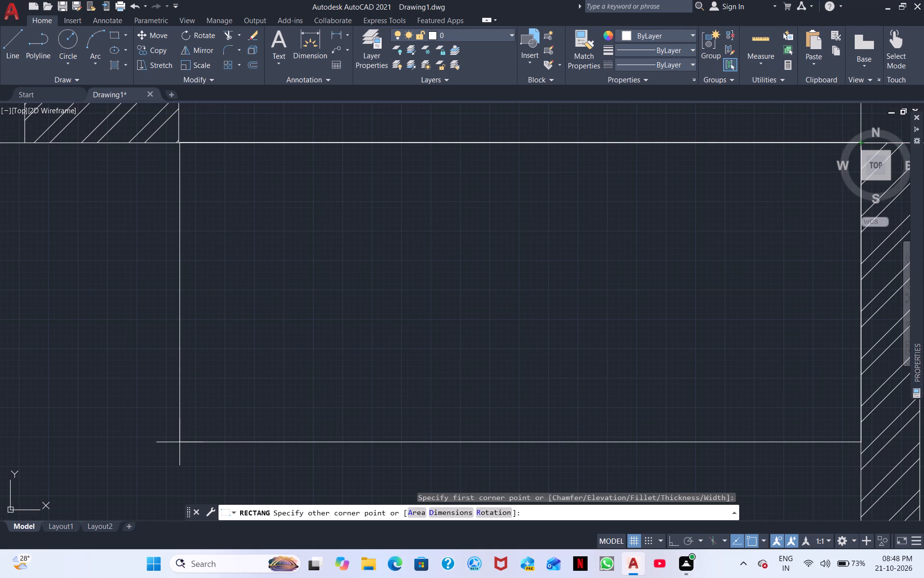
left_click(181, 459)
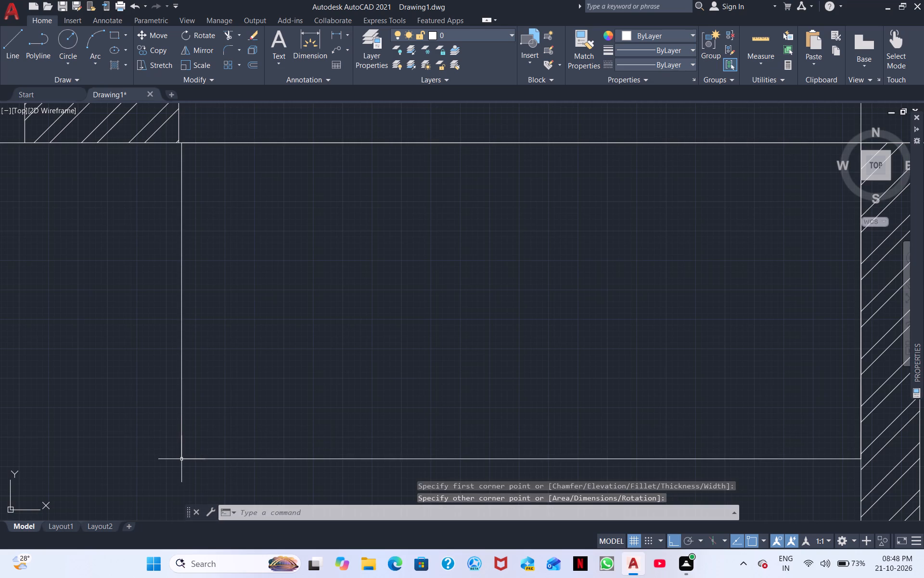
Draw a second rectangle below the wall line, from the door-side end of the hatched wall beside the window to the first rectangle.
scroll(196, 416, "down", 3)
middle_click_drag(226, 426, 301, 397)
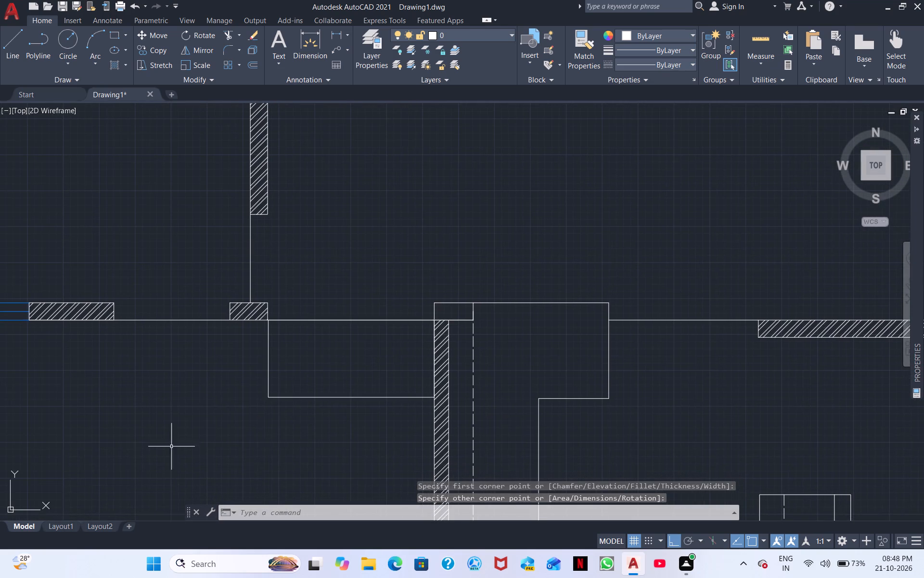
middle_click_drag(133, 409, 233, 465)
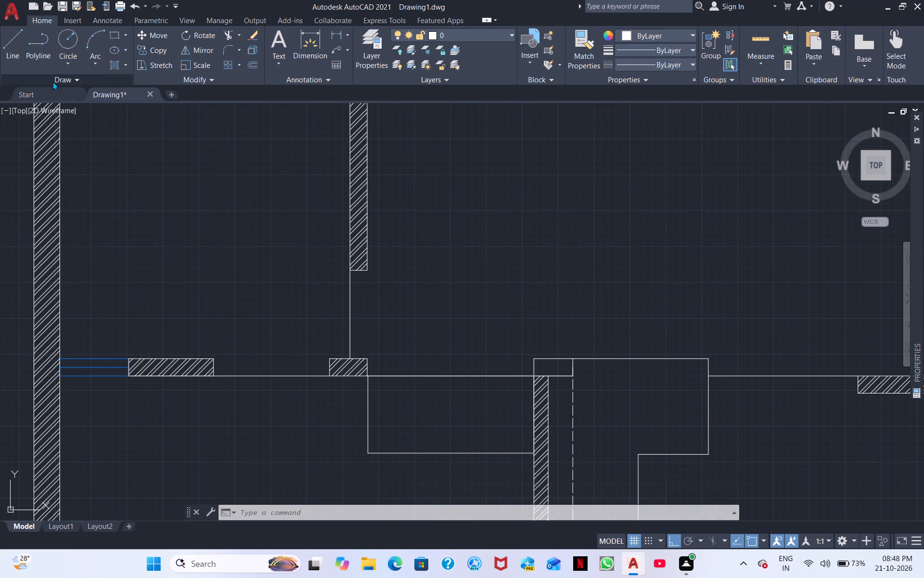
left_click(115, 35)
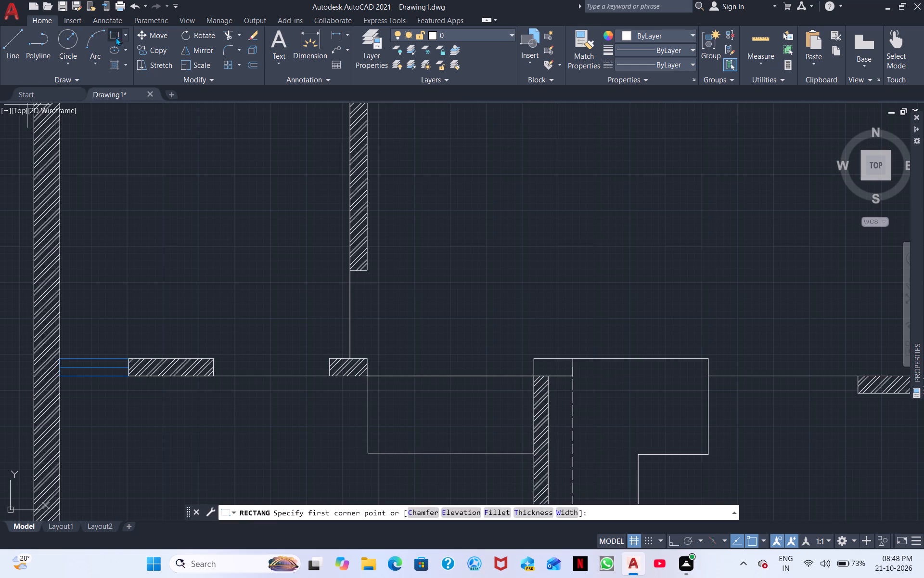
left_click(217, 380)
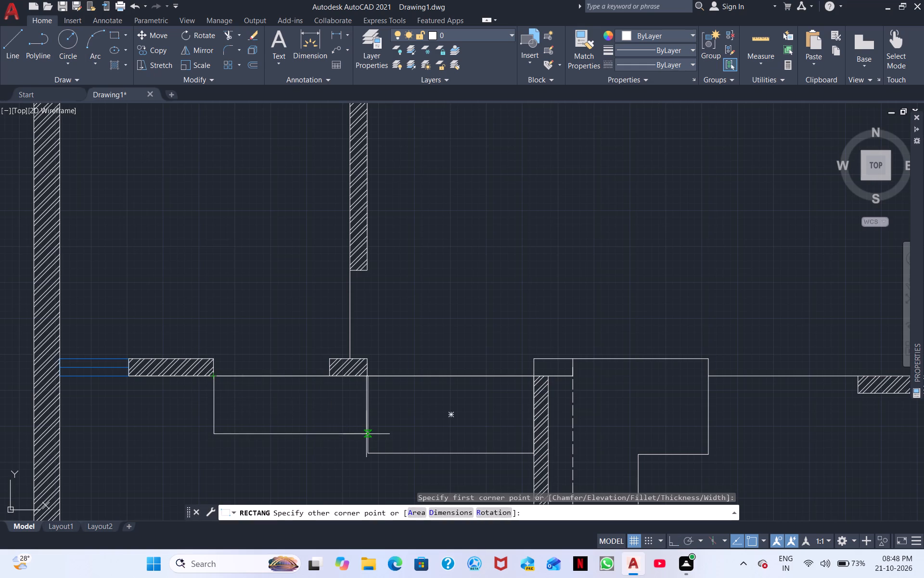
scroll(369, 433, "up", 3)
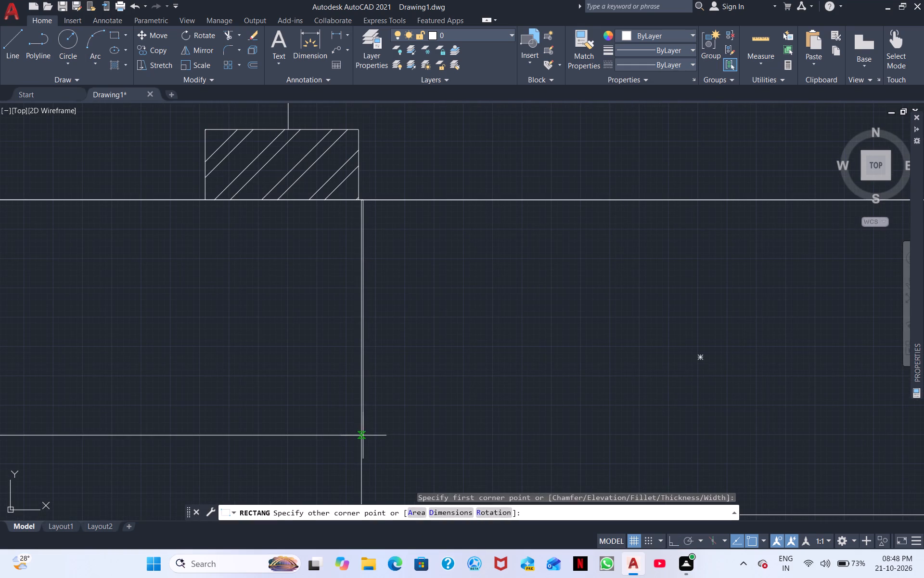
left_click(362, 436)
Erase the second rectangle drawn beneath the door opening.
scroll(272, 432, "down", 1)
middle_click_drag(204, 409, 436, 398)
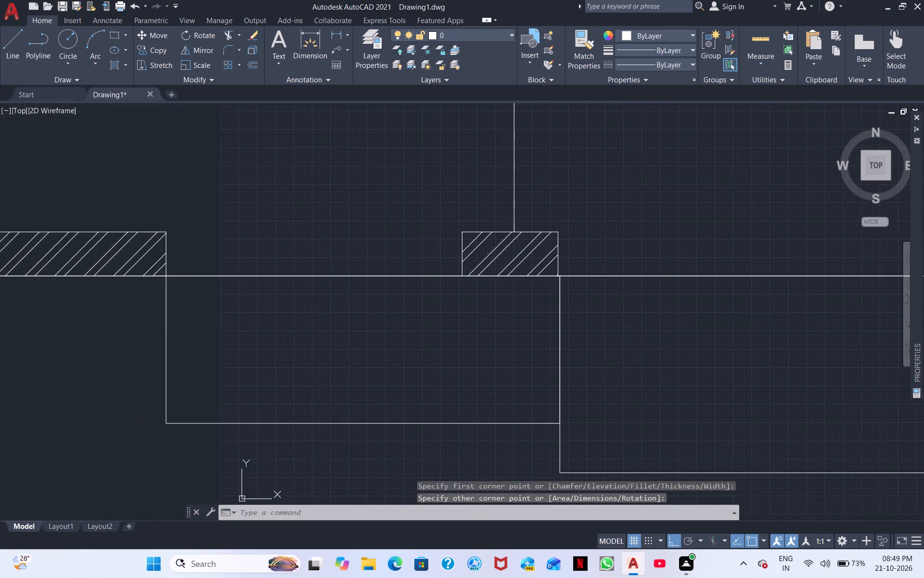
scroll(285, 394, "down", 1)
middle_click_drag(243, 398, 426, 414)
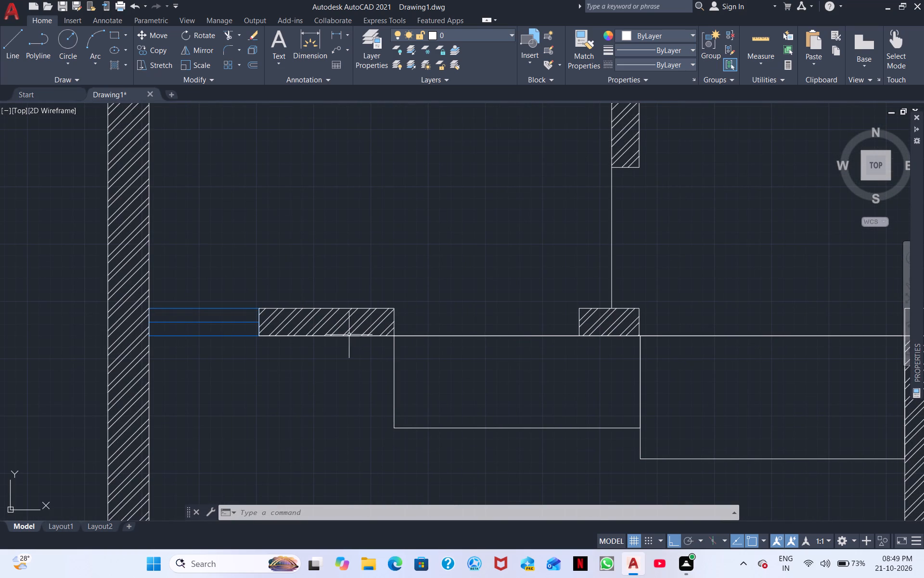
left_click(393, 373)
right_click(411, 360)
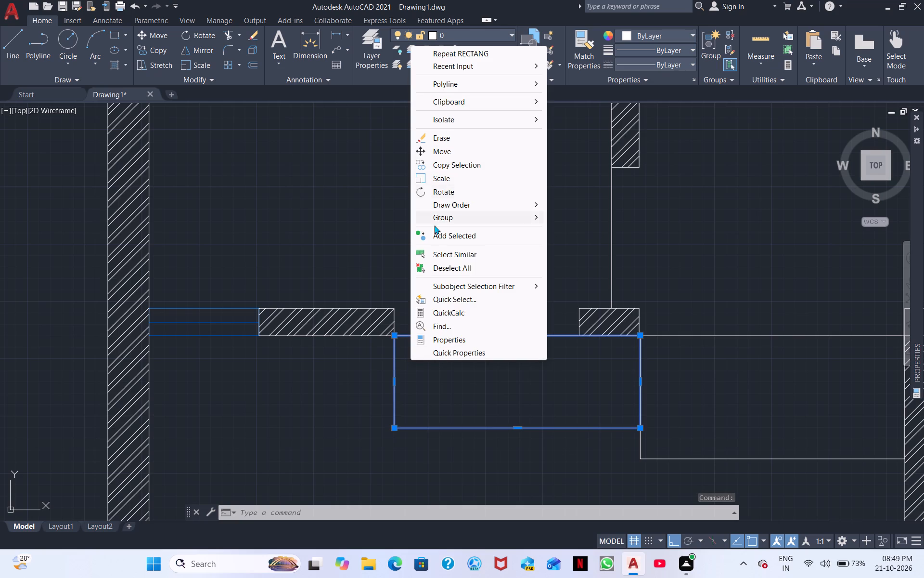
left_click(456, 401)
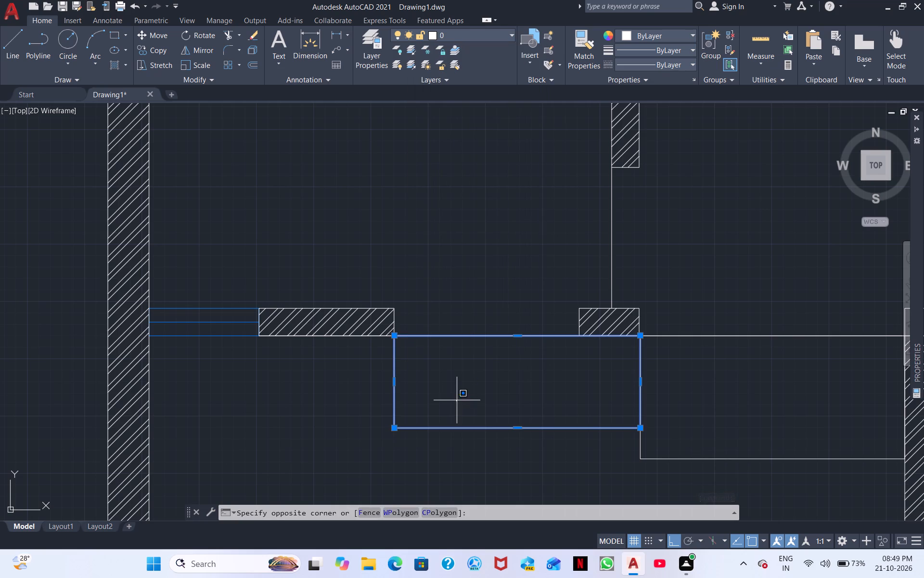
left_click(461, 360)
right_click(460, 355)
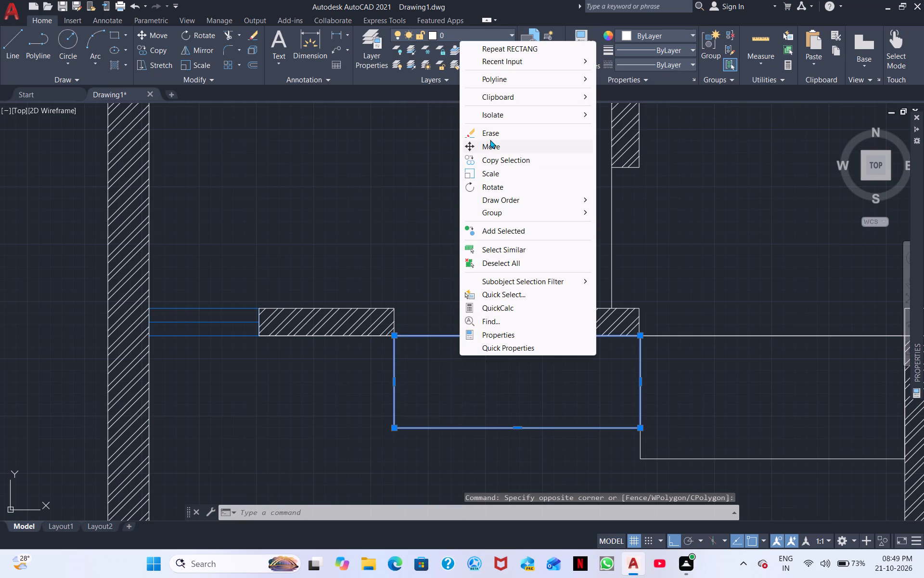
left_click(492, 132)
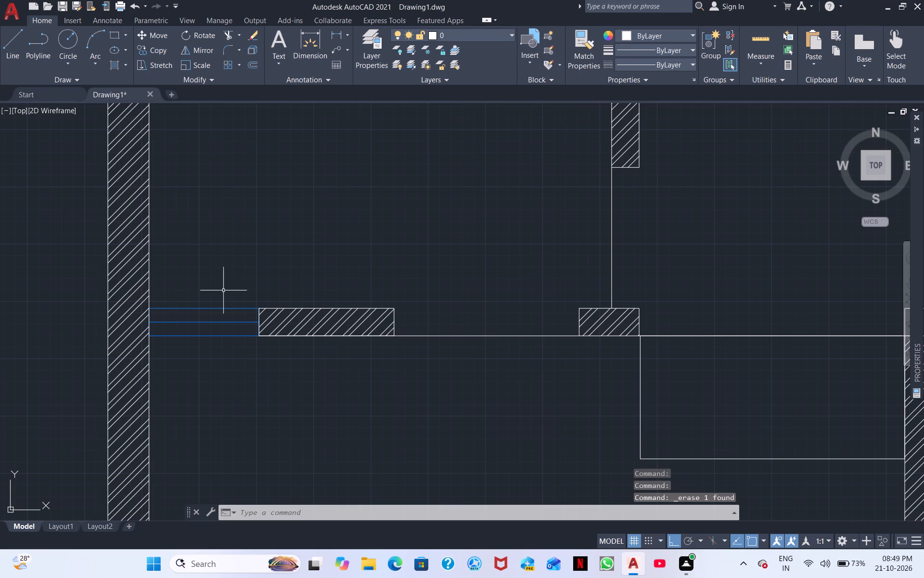
Draw a shallower rectangle below the wall line, from the blue window's inner end to the first rectangle's left side.
left_click(120, 39)
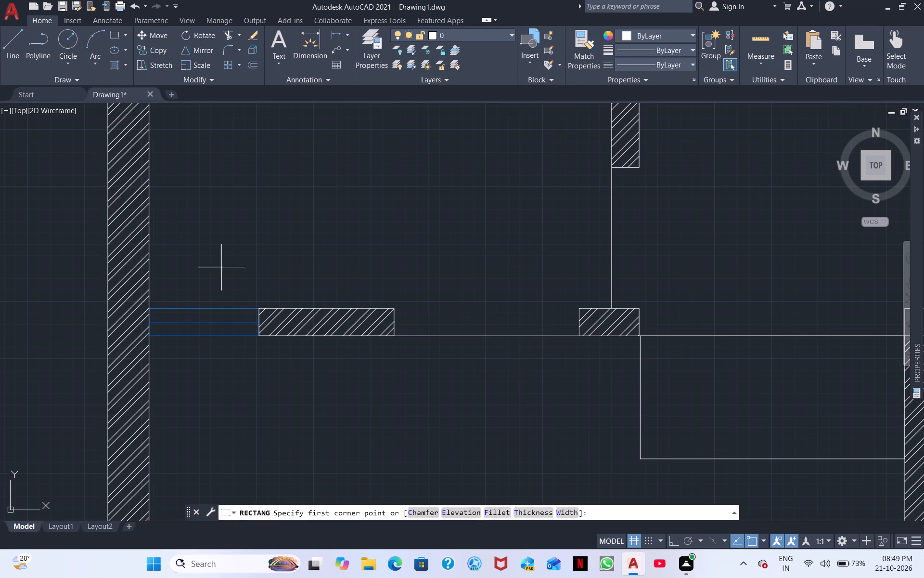
left_click(258, 339)
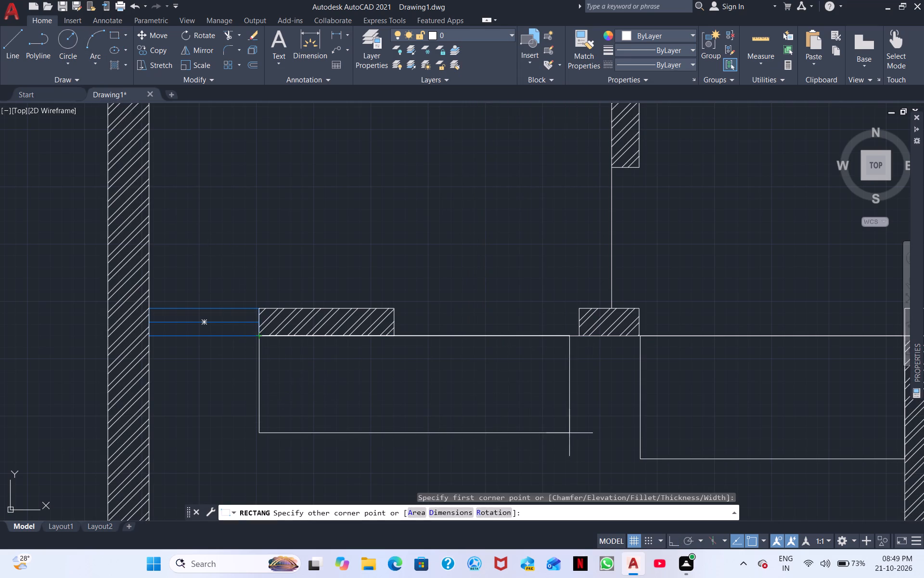
left_click(640, 421)
scroll(286, 435, "down", 1)
middle_click_drag(286, 435, 285, 439)
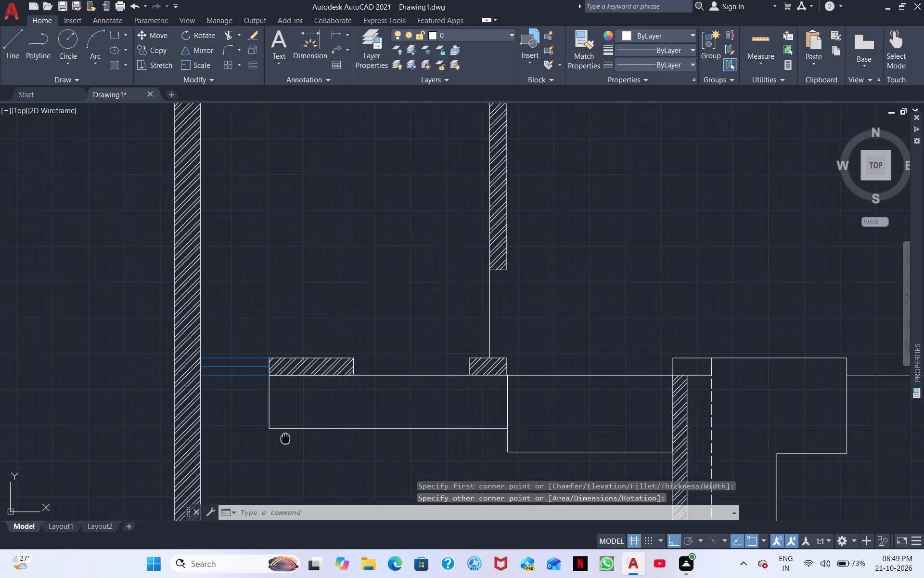
middle_click_drag(285, 439, 413, 425)
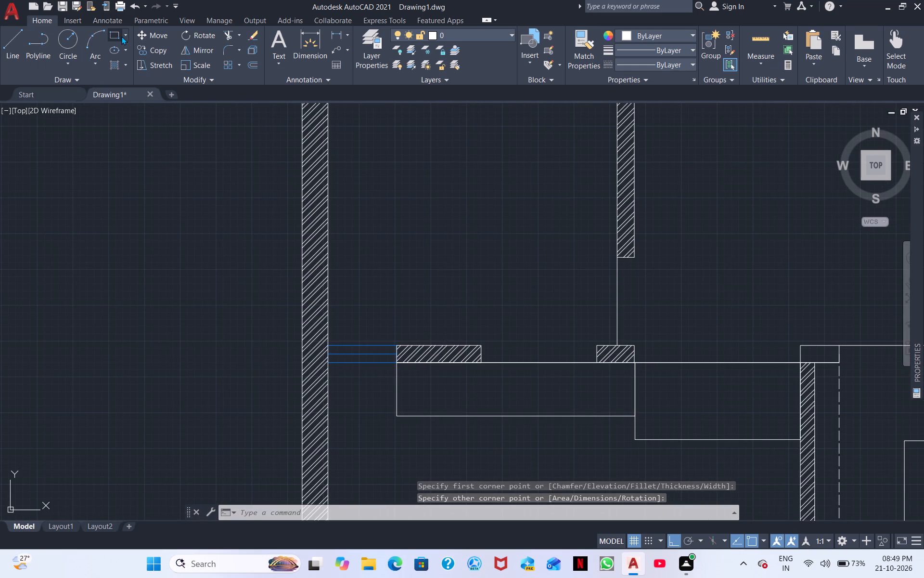
Draw a rectangle beneath the blue window, from the outer wall's inner face to the lower corner of the adjacent shallow rectangle.
left_click(110, 35)
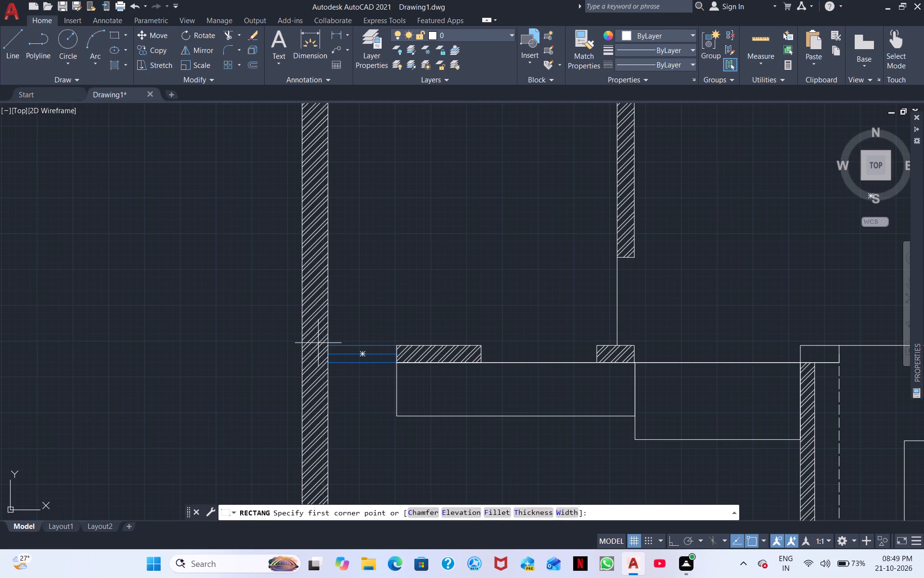
scroll(338, 384, "up", 3)
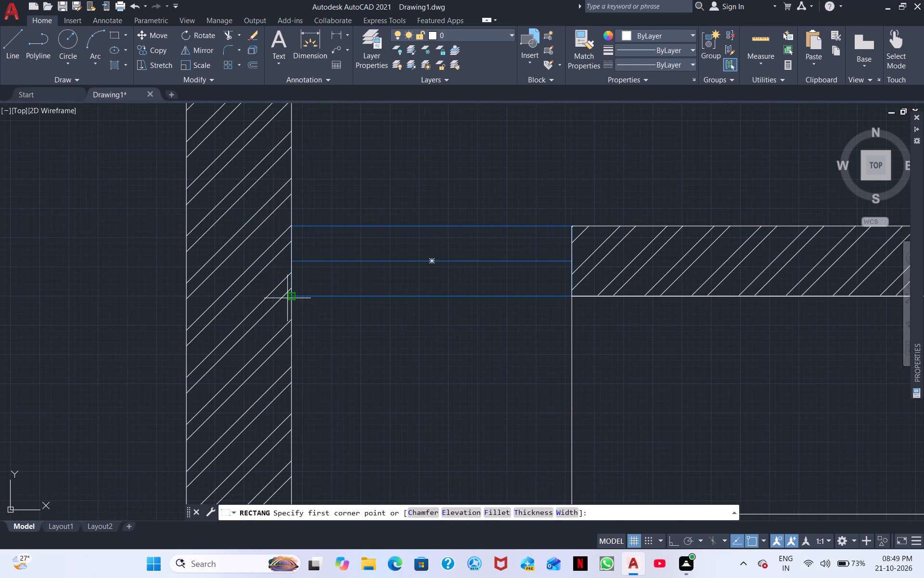
left_click(292, 298)
middle_click_drag(411, 473, 252, 368)
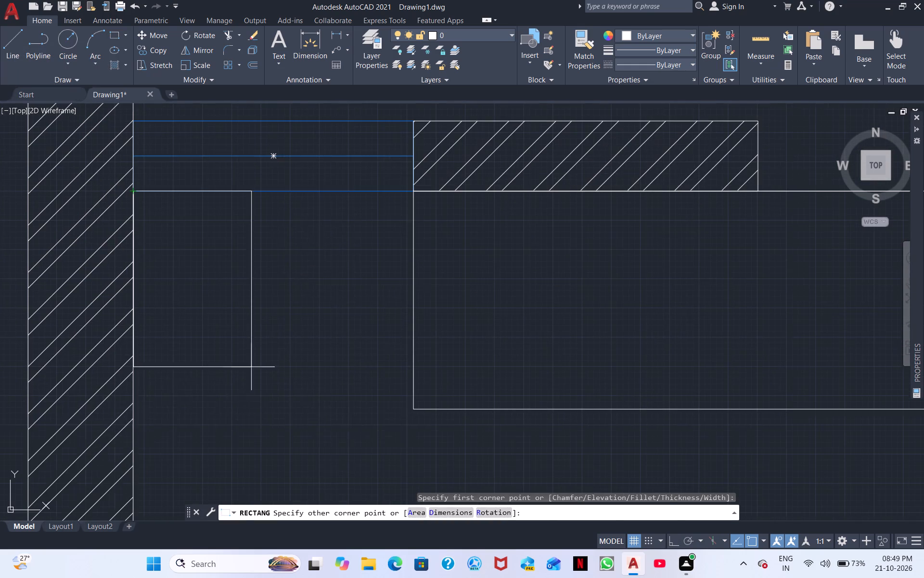
left_click(416, 411)
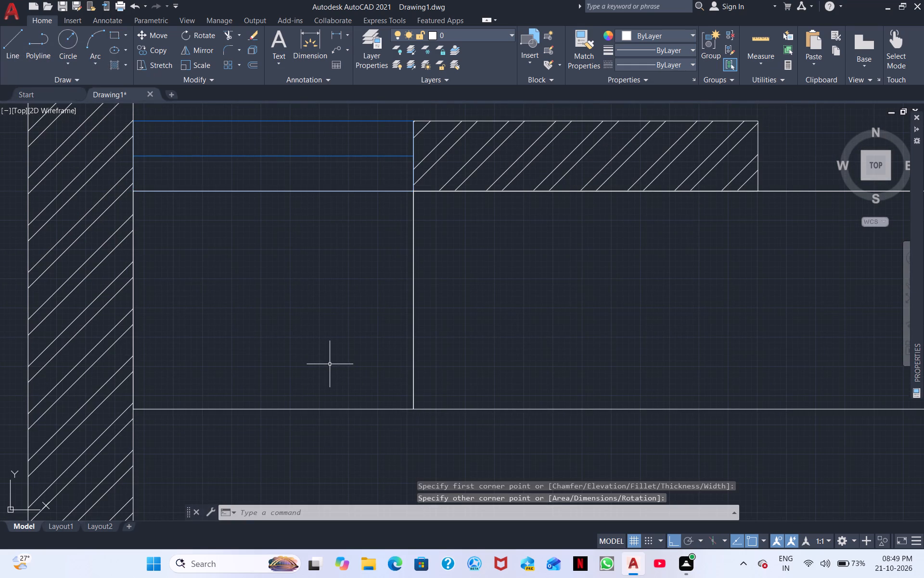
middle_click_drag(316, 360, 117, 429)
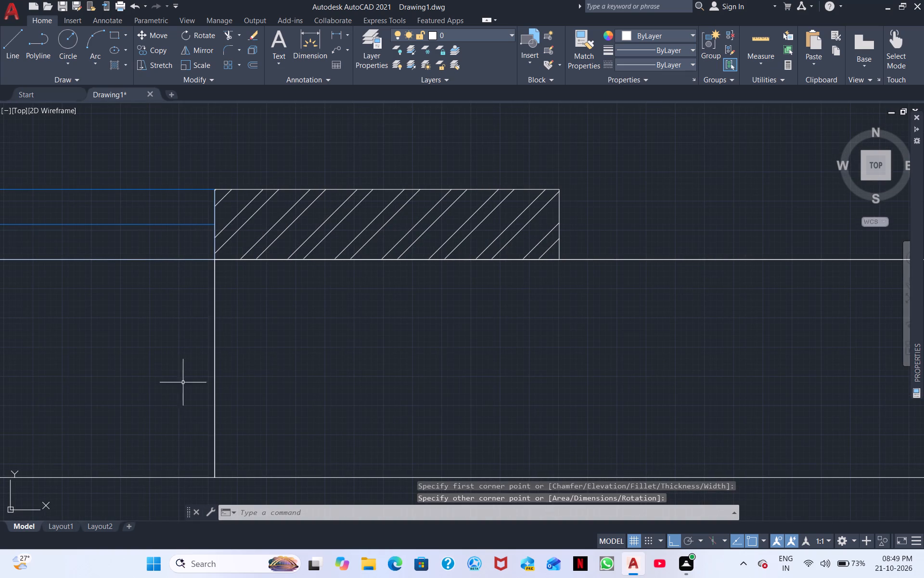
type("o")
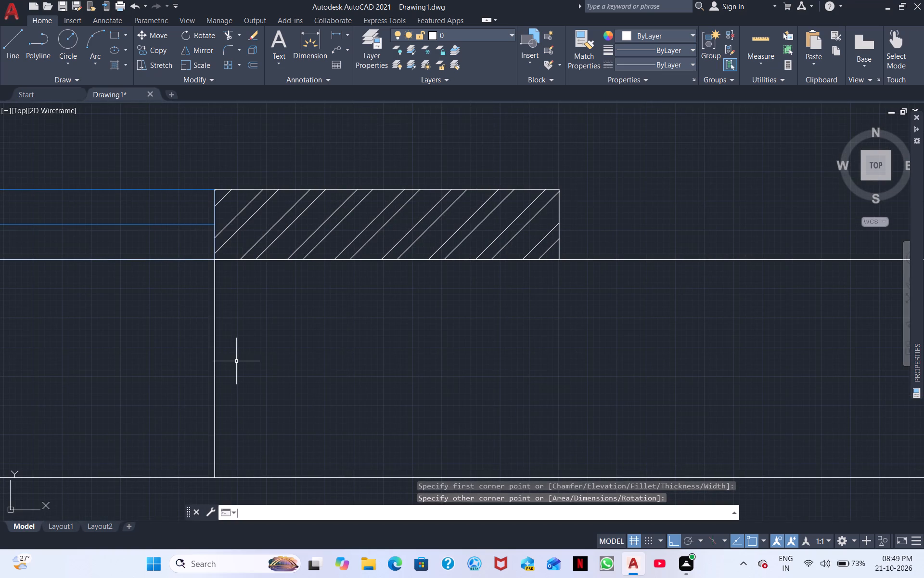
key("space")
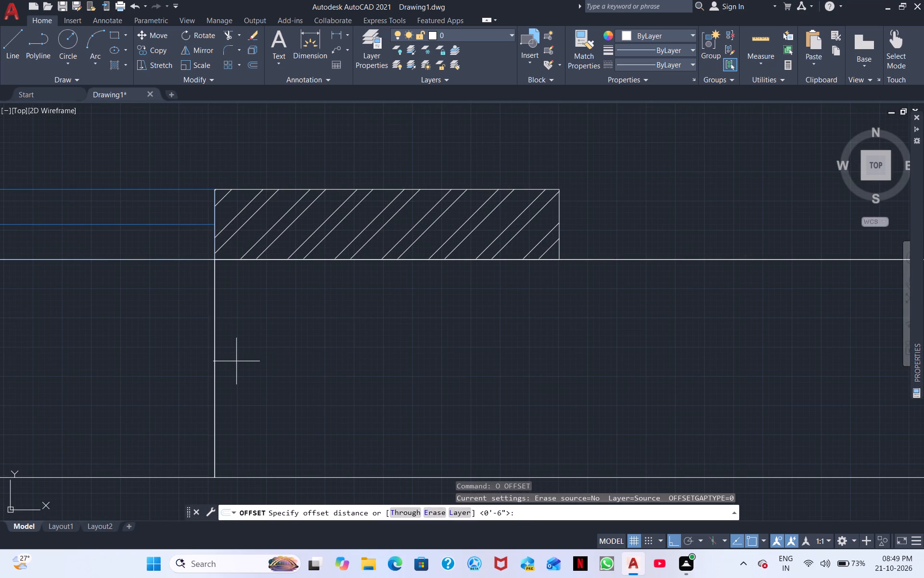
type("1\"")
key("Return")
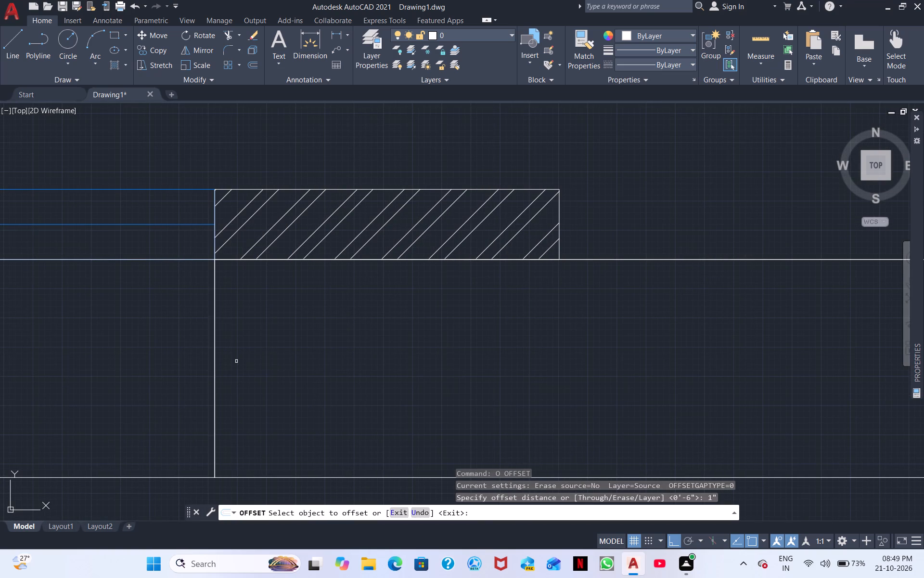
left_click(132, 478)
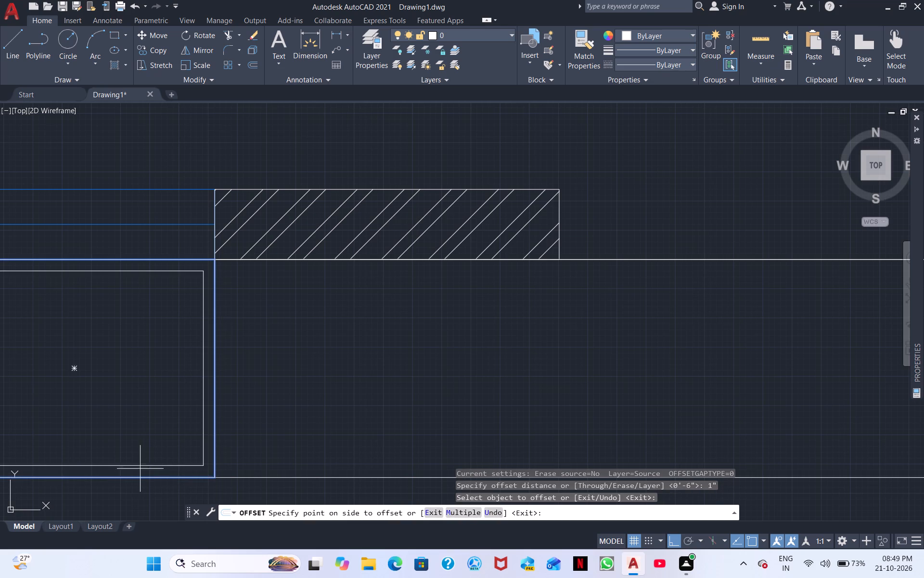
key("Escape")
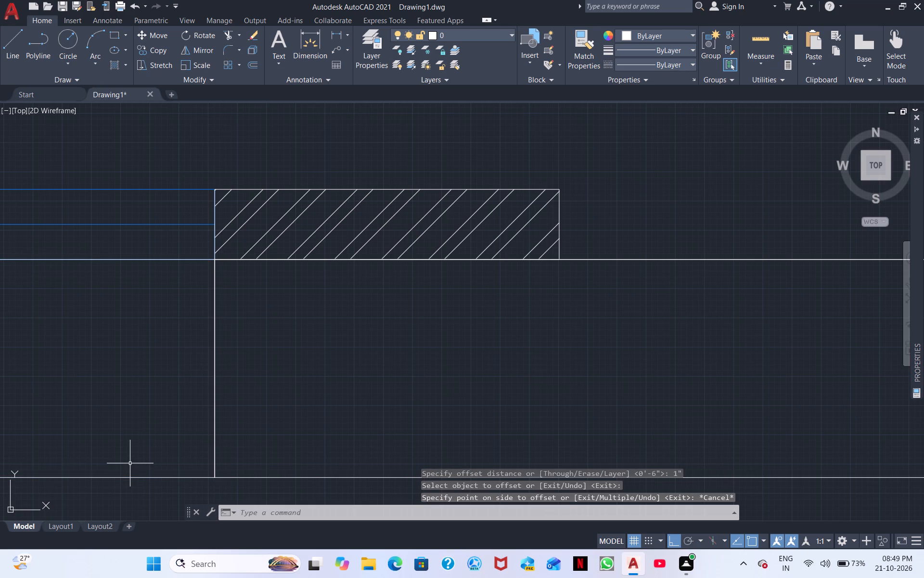
Offset the rectangle beneath the blue window 0.5" inward.
key("space")
type(".5")
key("shift+quotedbl")
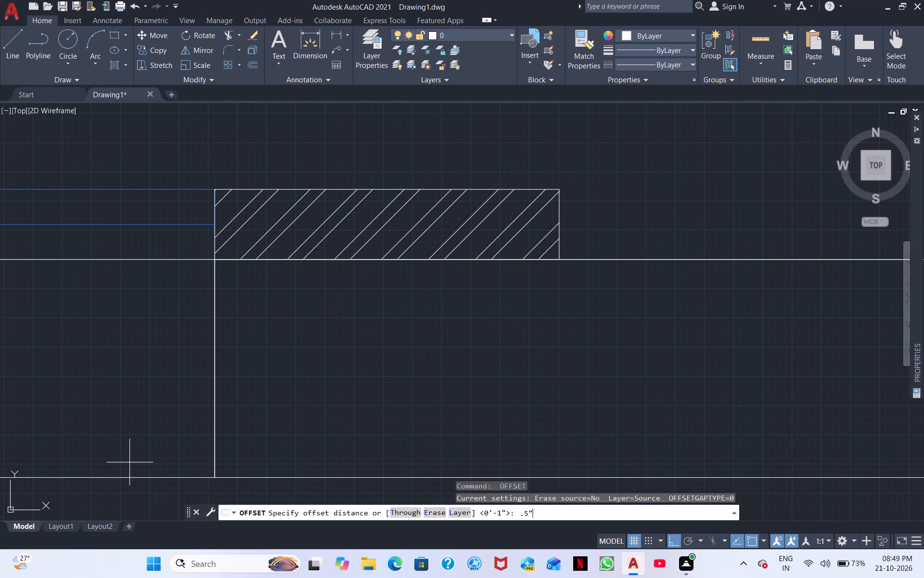
key("Return")
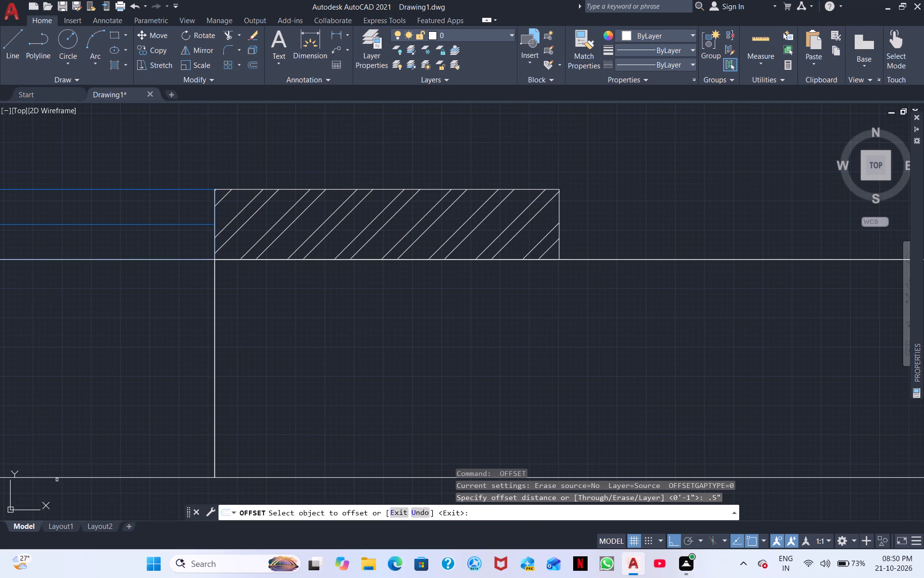
left_click(55, 477)
left_click(57, 469)
scroll(61, 465, "down", 2)
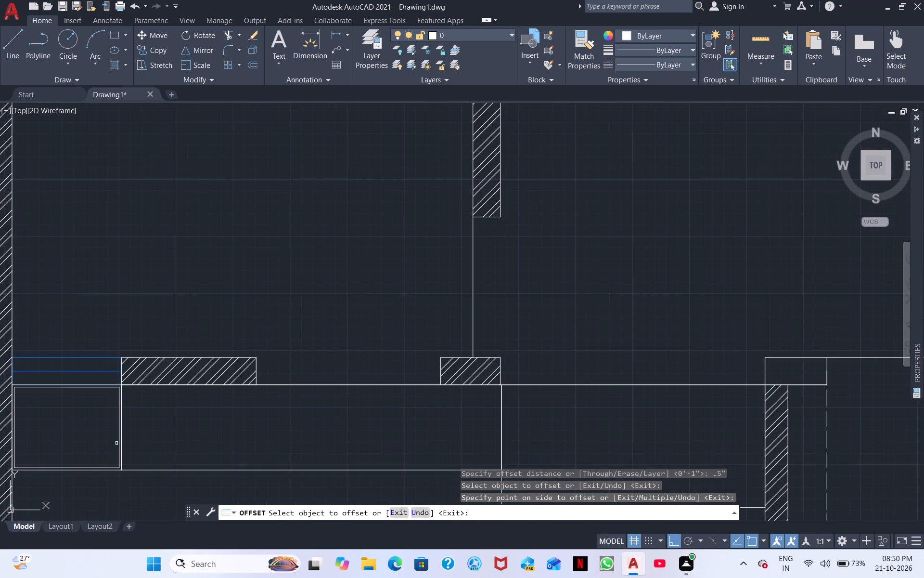
middle_click_drag(139, 448, 72, 355)
key("Escape")
Draw a horizontal line across the lower part of the long shallow rectangle, from the window-side rectangle to the deeper rectangle's side.
middle_click_drag(85, 364, 59, 317)
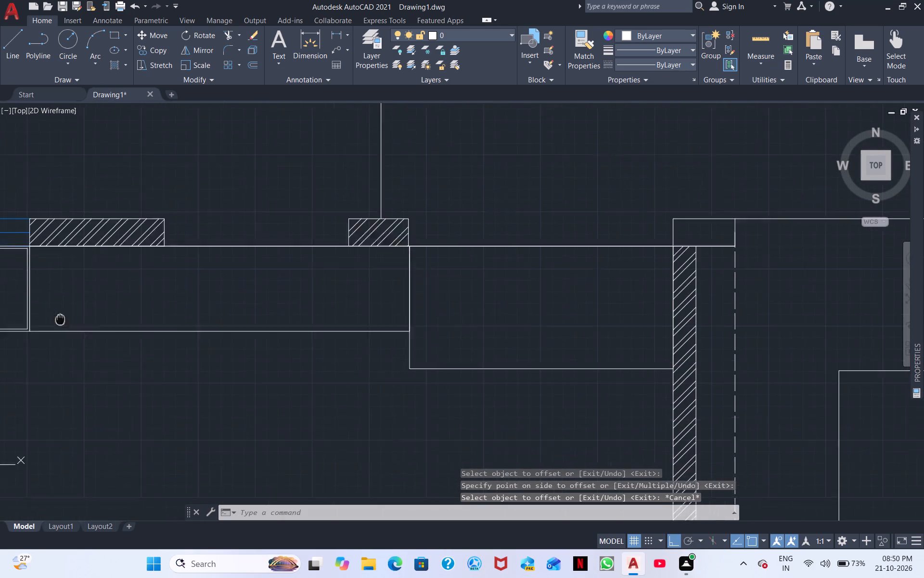
middle_click_drag(59, 317, 46, 303)
scroll(86, 345, "up", 2)
middle_click_drag(191, 324, 87, 295)
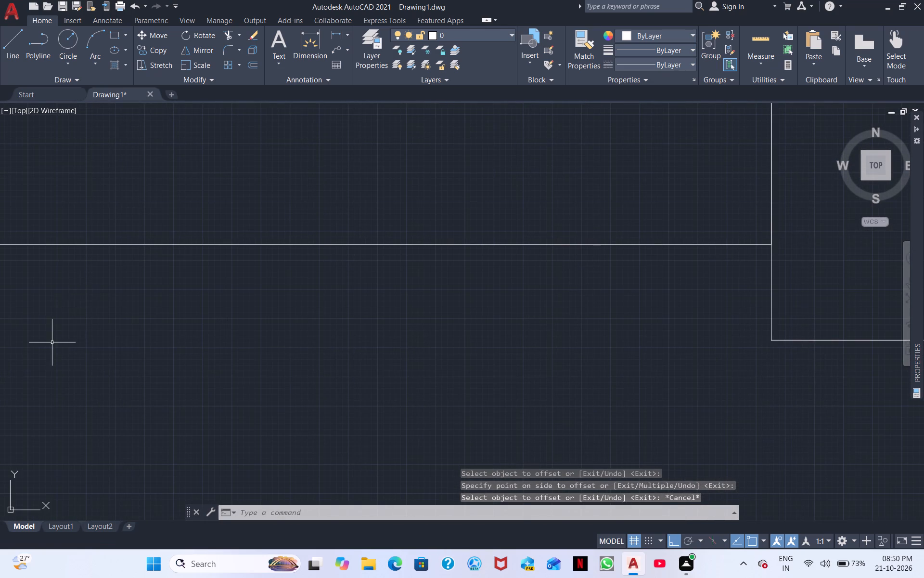
middle_click_drag(141, 265, 176, 312)
scroll(155, 301, "down", 2)
middle_click_drag(116, 281, 128, 321)
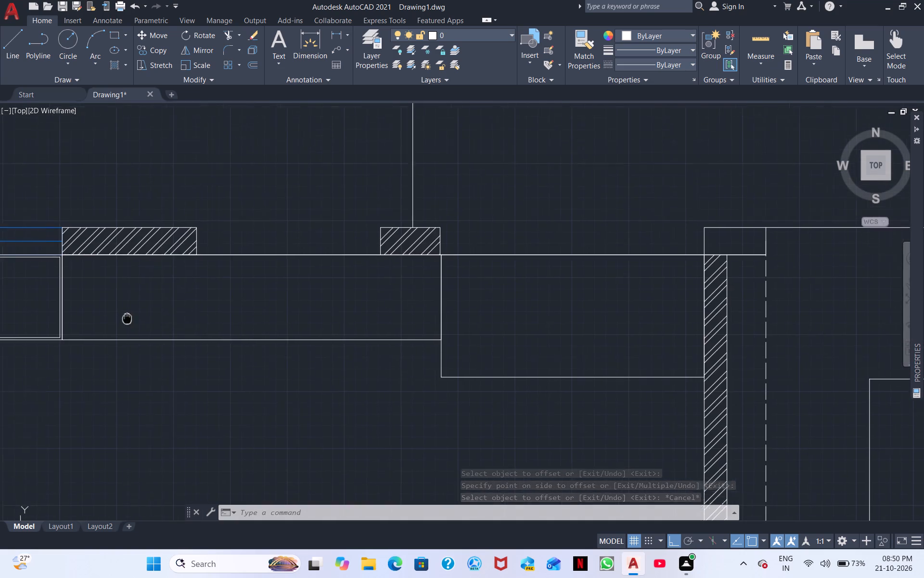
middle_click_drag(128, 321, 191, 329)
left_click(10, 53)
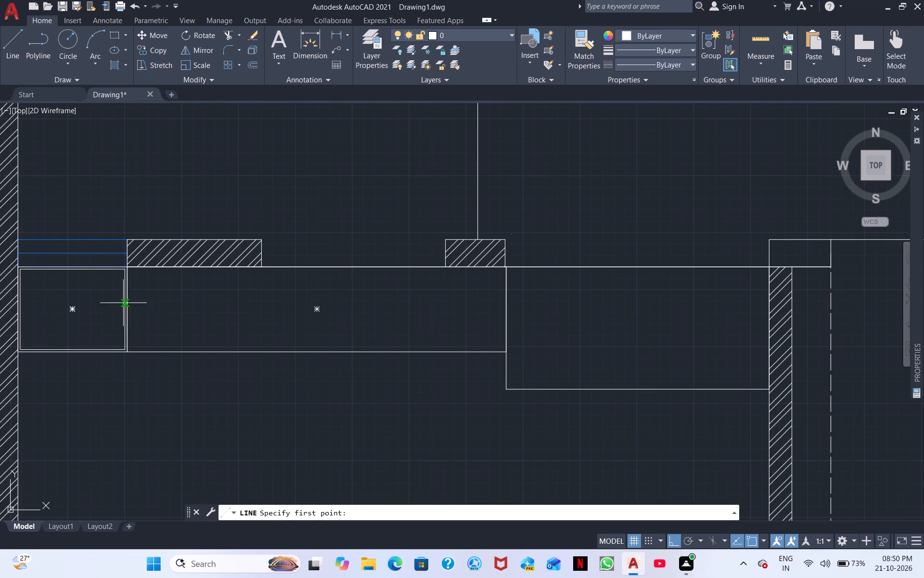
scroll(127, 329, "up", 3)
left_click(125, 330)
middle_click_drag(385, 335, 0, 324)
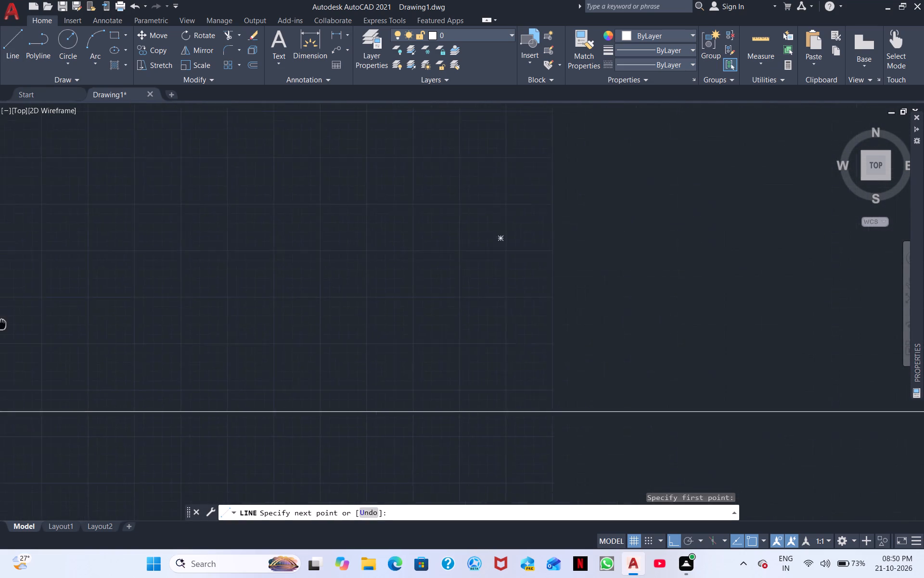
middle_click_drag(0, 324, 0, 322)
scroll(0, 322, "down", 2)
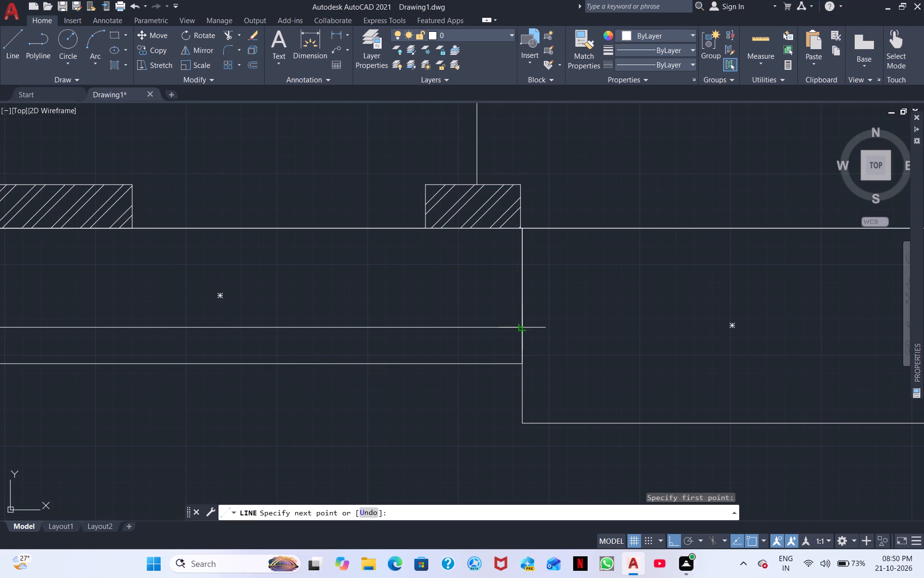
left_click(522, 330)
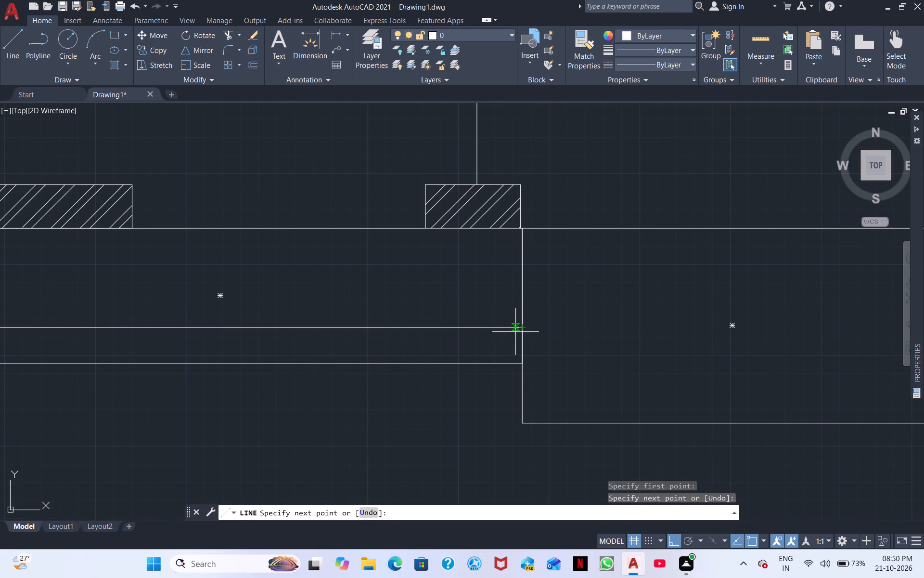
key("space")
Draw a horizontal line across the lower part of the deeper rectangle, from its outer side to the kitchen's hatched wall.
middle_click_drag(553, 338, 299, 230)
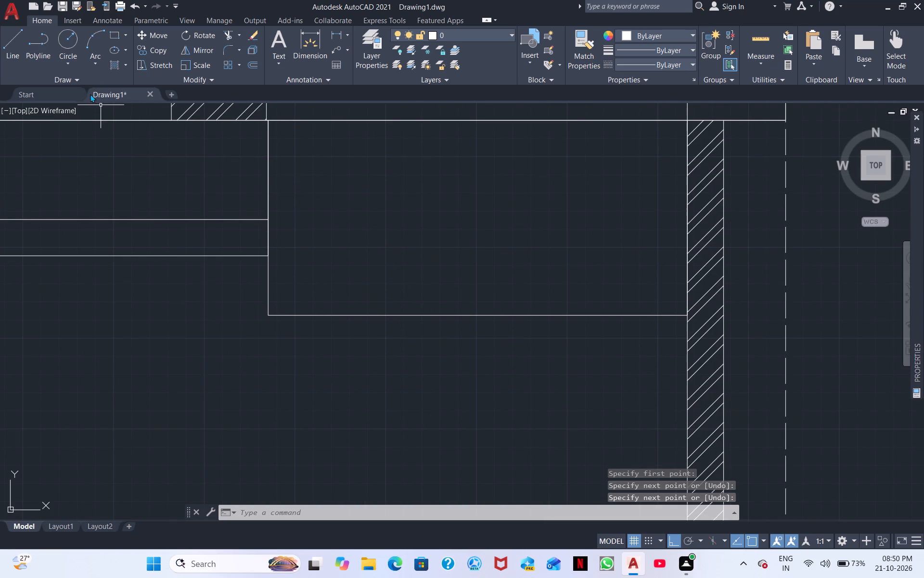
left_click(9, 39)
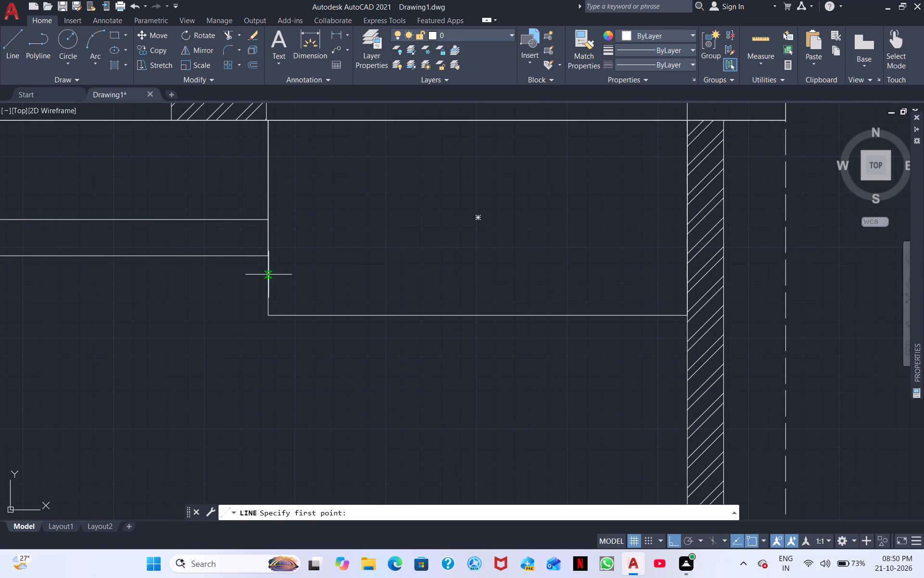
left_click(269, 275)
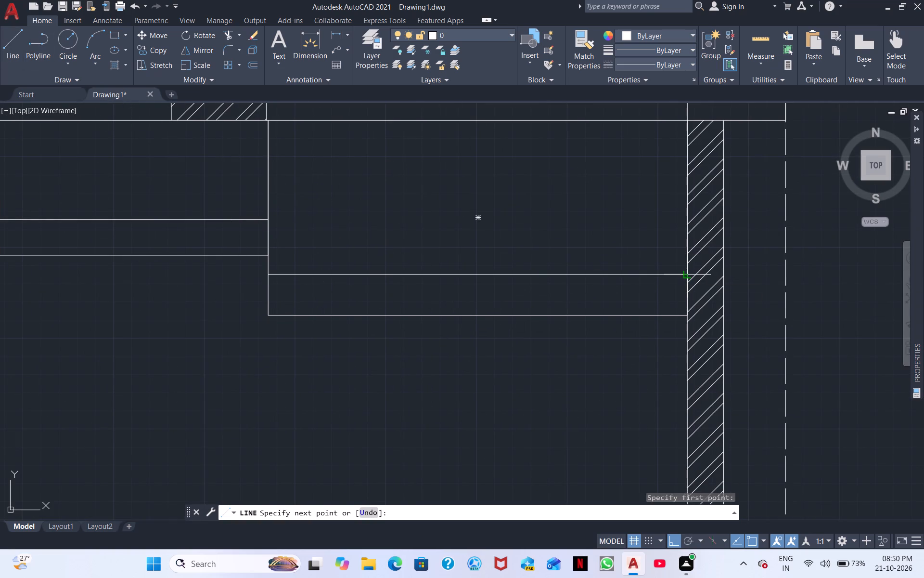
left_click(686, 277)
key("Escape")
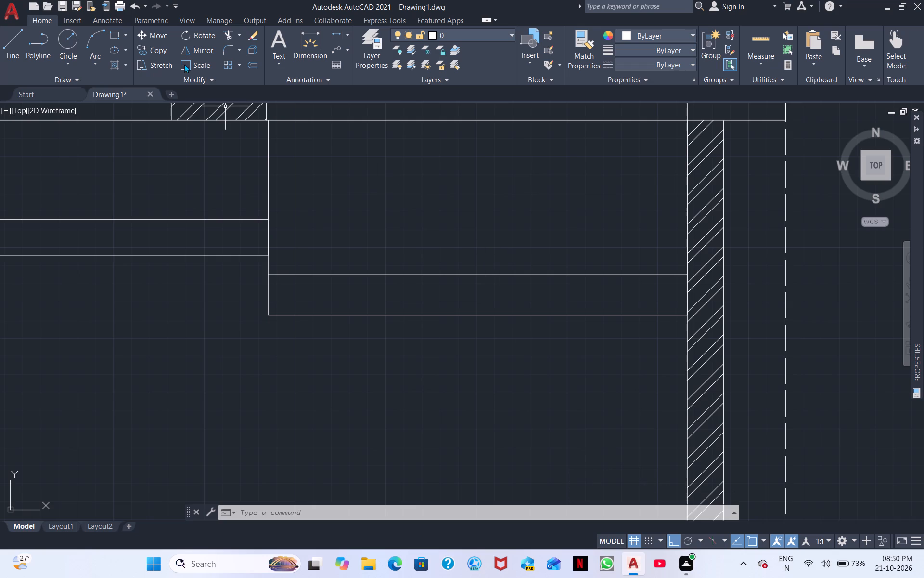
Examine the step outlines, the kitchen, the green-patterned room and the large lower-left room's bottom boundary line.
scroll(414, 271, "down", 2)
middle_click_drag(408, 262, 352, 296)
middle_click_drag(488, 314, 412, 302)
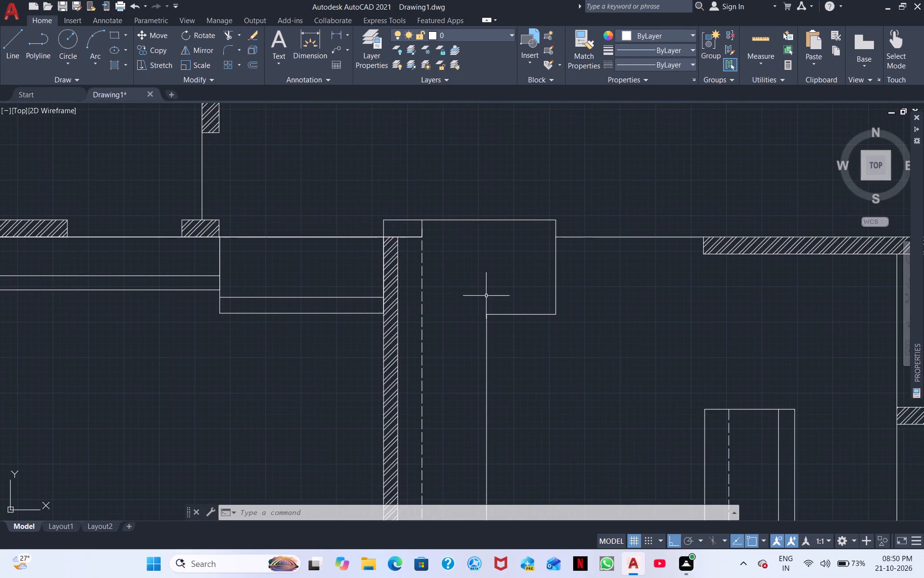
middle_click_drag(444, 344, 467, 258)
scroll(283, 295, "down", 2)
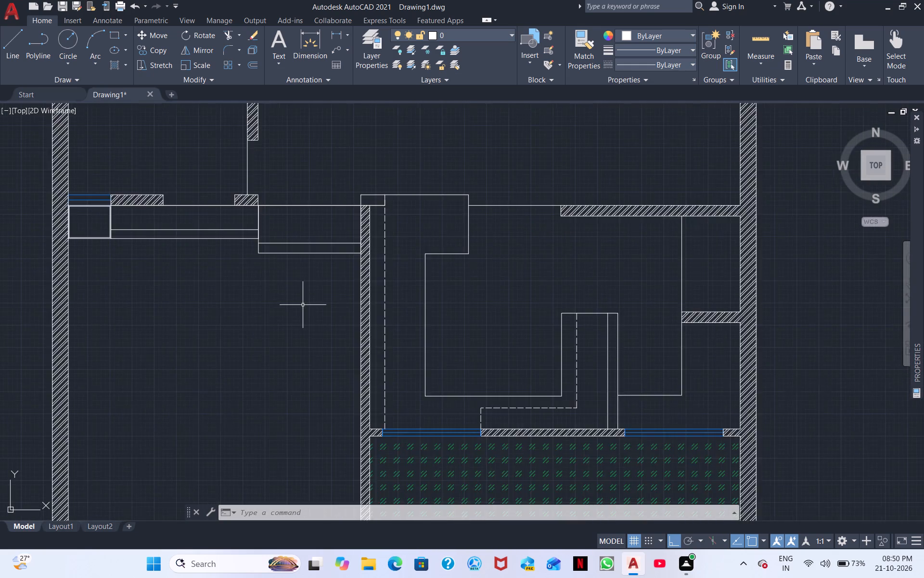
scroll(287, 315, "up", 1)
middle_click_drag(264, 323, 369, 361)
scroll(296, 315, "up", 1)
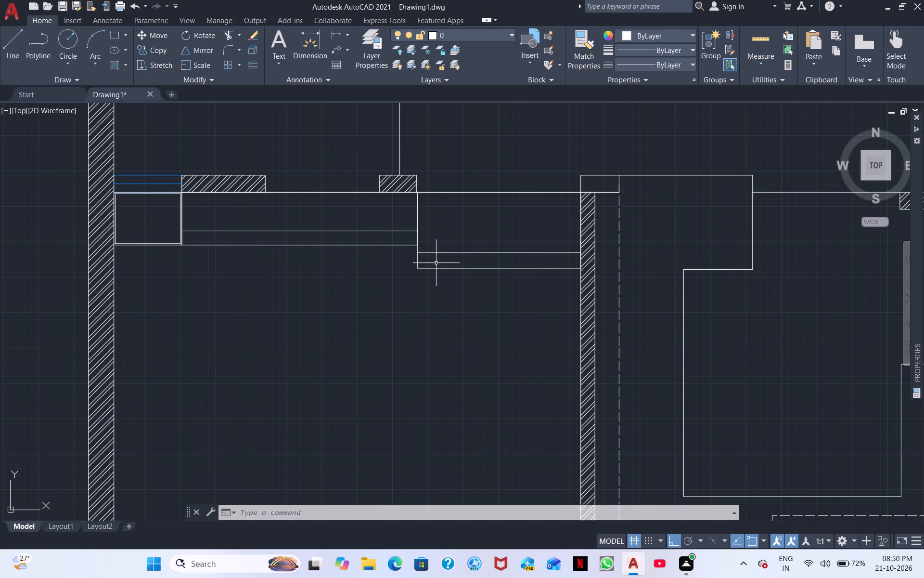
middle_click_drag(391, 322, 134, 289)
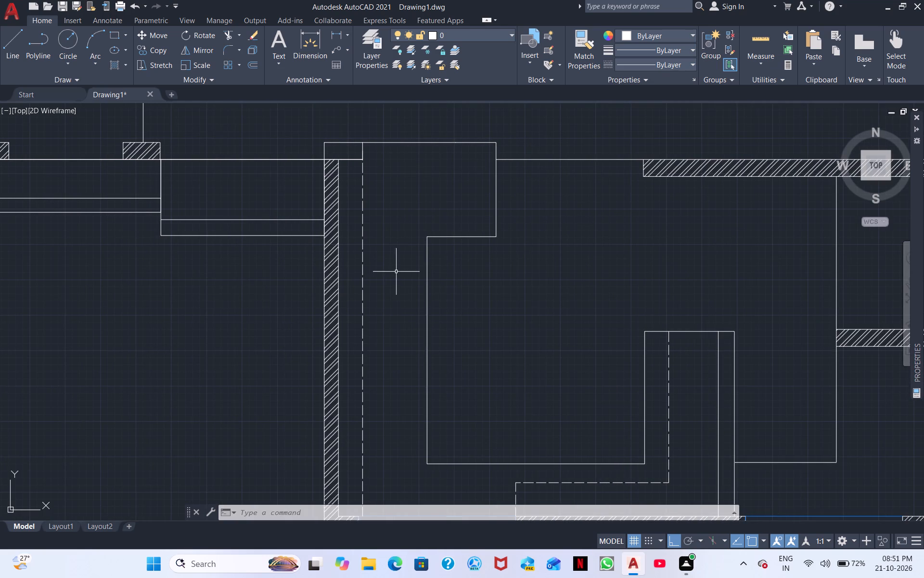
middle_click_drag(353, 290, 225, 240)
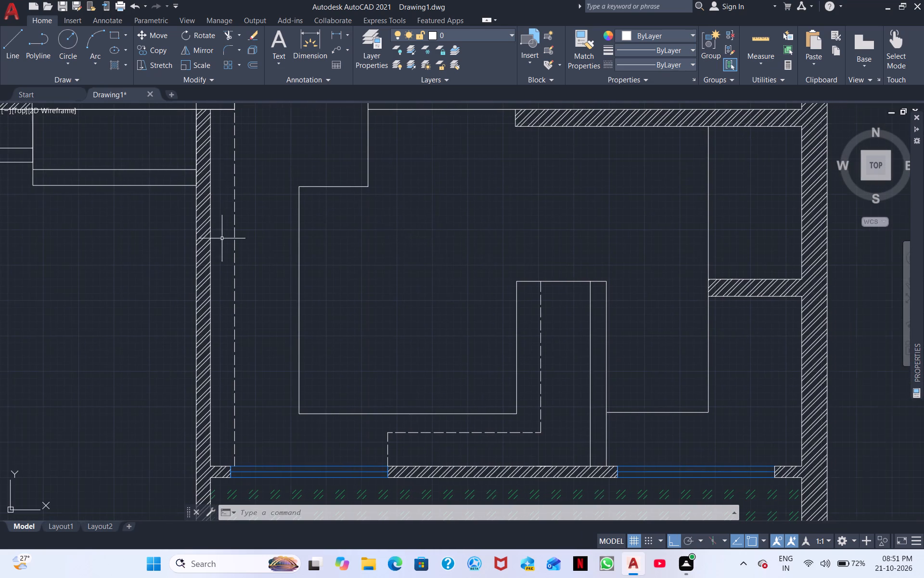
middle_click_drag(462, 262, 335, 226)
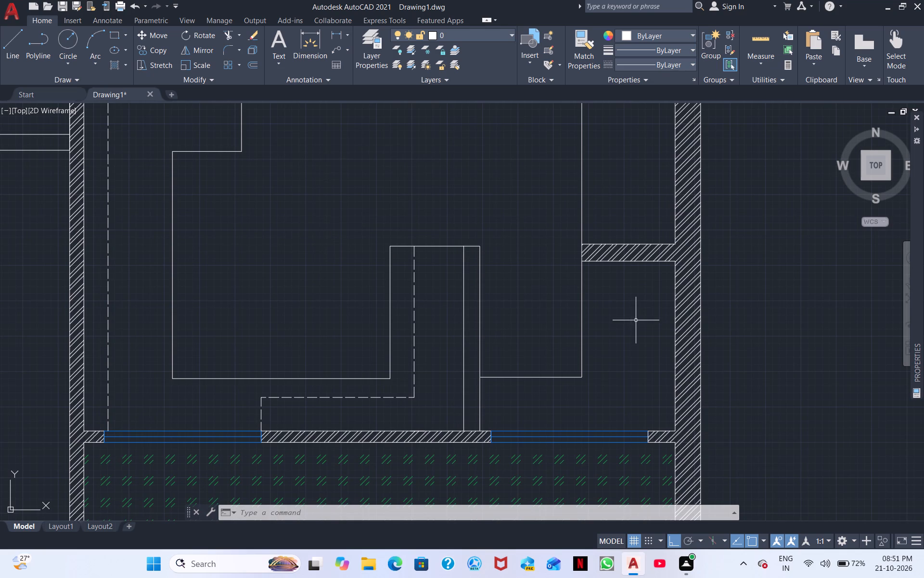
middle_click_drag(626, 363, 564, 205)
middle_click_drag(542, 309, 516, 211)
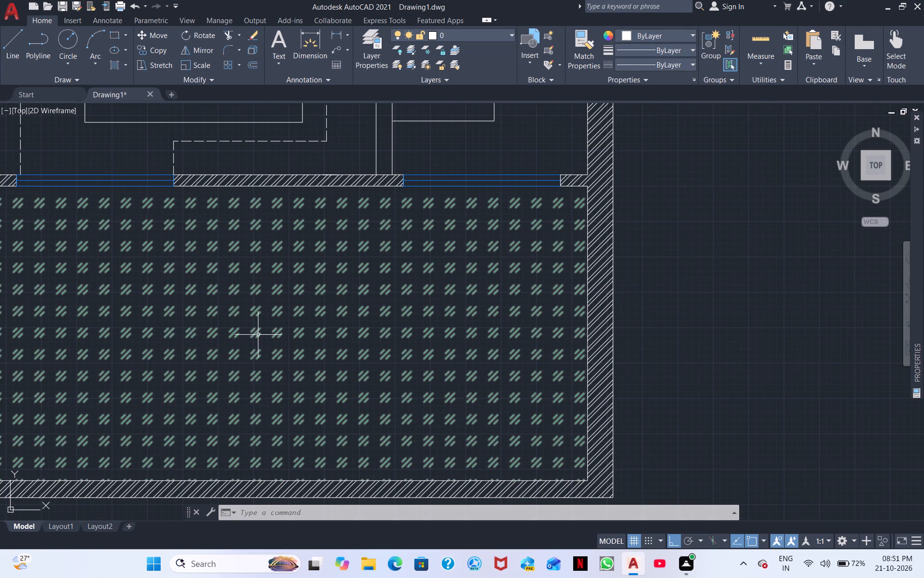
scroll(265, 341, "down", 1)
middle_click_drag(265, 336, 291, 397)
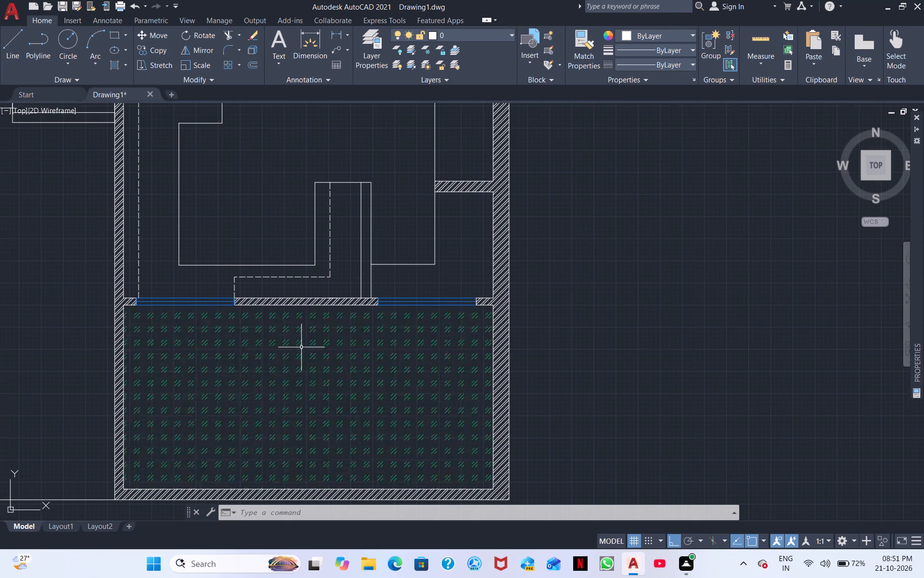
scroll(274, 317, "down", 2)
middle_click_drag(279, 380, 425, 382)
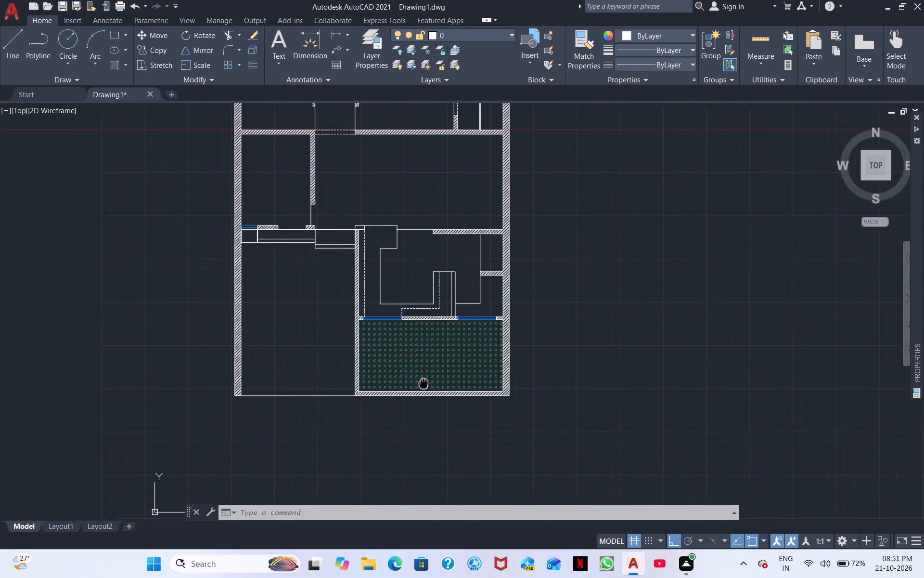
middle_click_drag(425, 382, 476, 378)
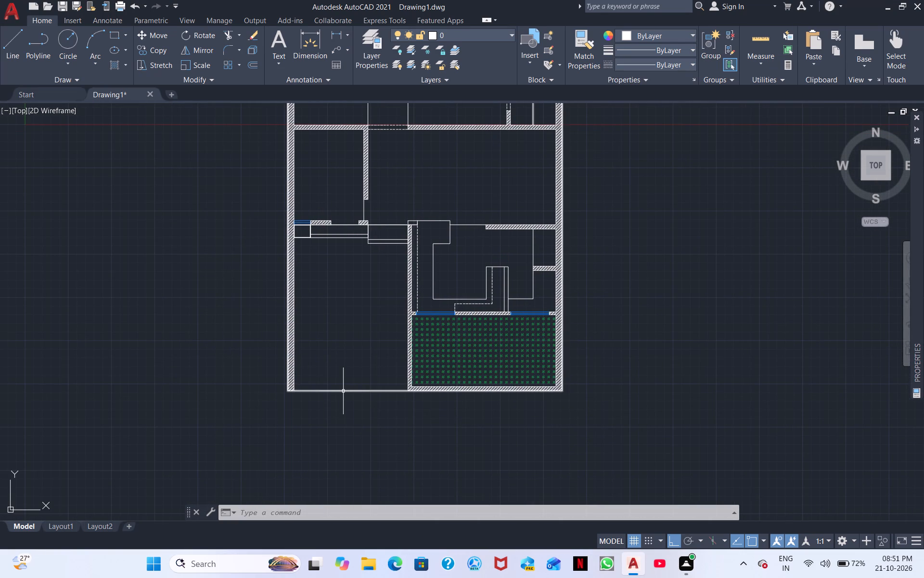
scroll(343, 393, "up", 5)
middle_click_drag(635, 381, 634, 382)
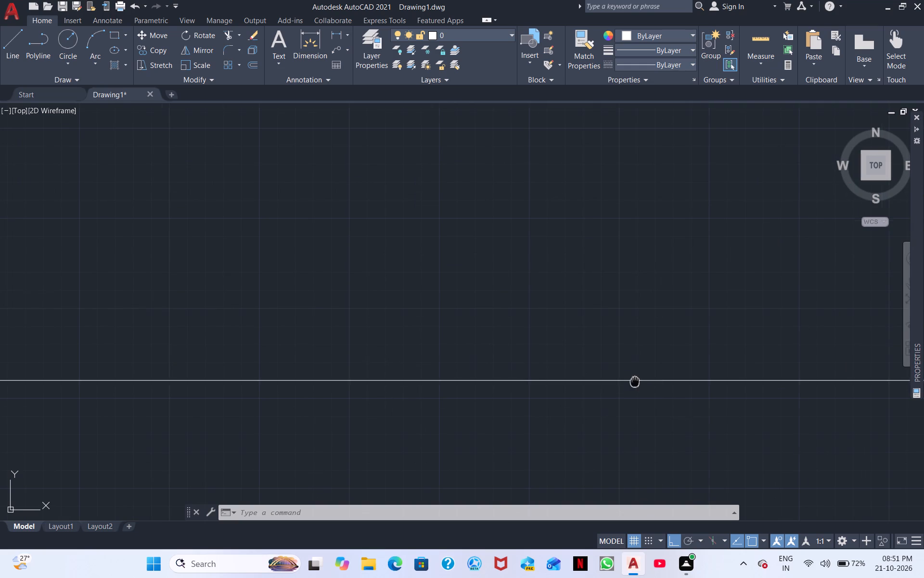
Trim away the large lower-left room's bottom boundary line up to the green-patterned room's hatched wall.
middle_click_drag(634, 382, 148, 302)
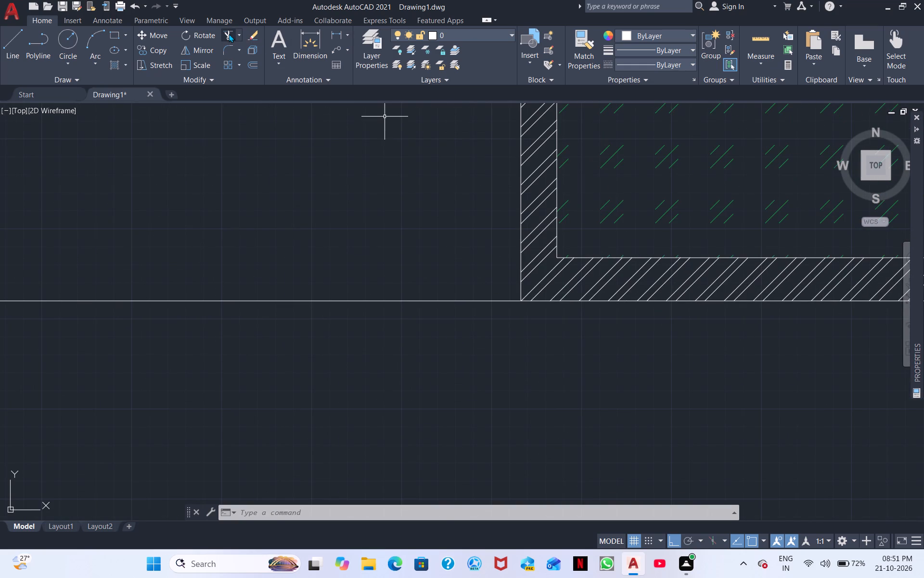
left_click(229, 34)
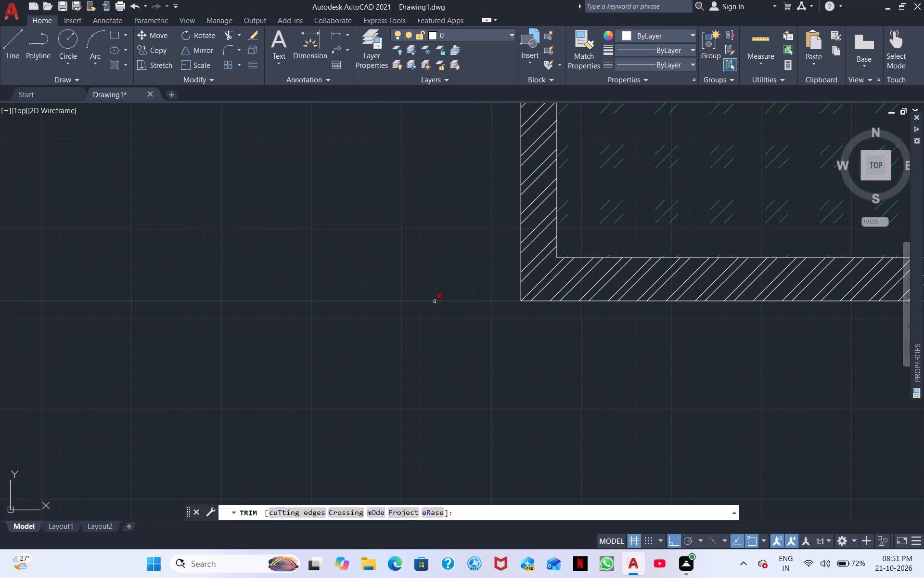
left_click(435, 302)
Using the dashed ACAD linetype, draw a line from the outer wall's bottom corner across the room's open bottom to the green-patterned room's corner.
scroll(333, 266, "down", 3)
middle_click_drag(301, 259, 452, 317)
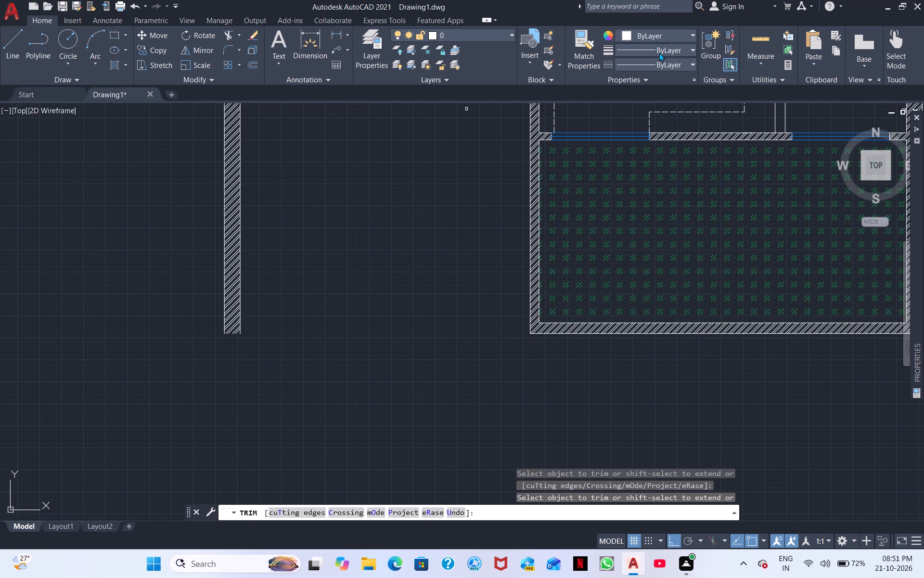
left_click(651, 65)
left_click(634, 114)
left_click(9, 47)
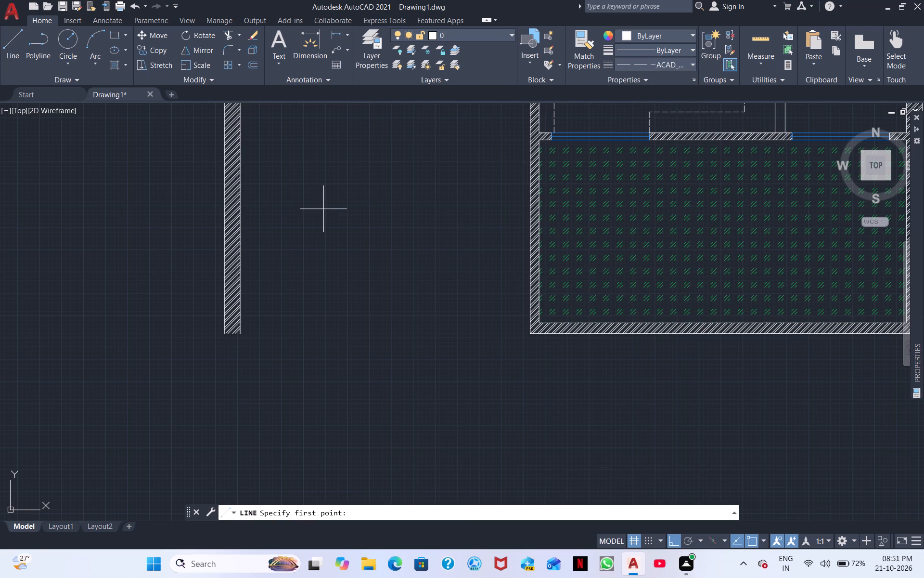
scroll(235, 338, "up", 3)
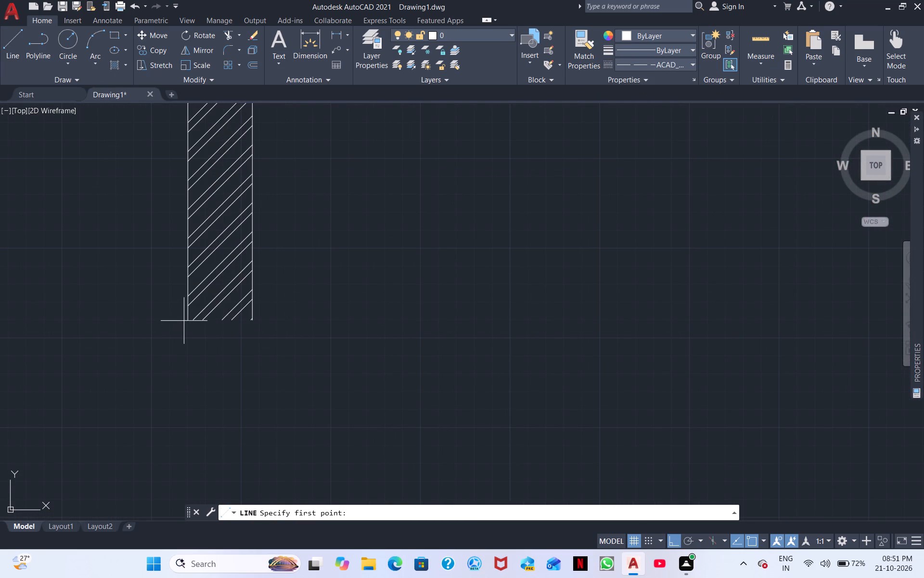
left_click(184, 321)
left_click(249, 319)
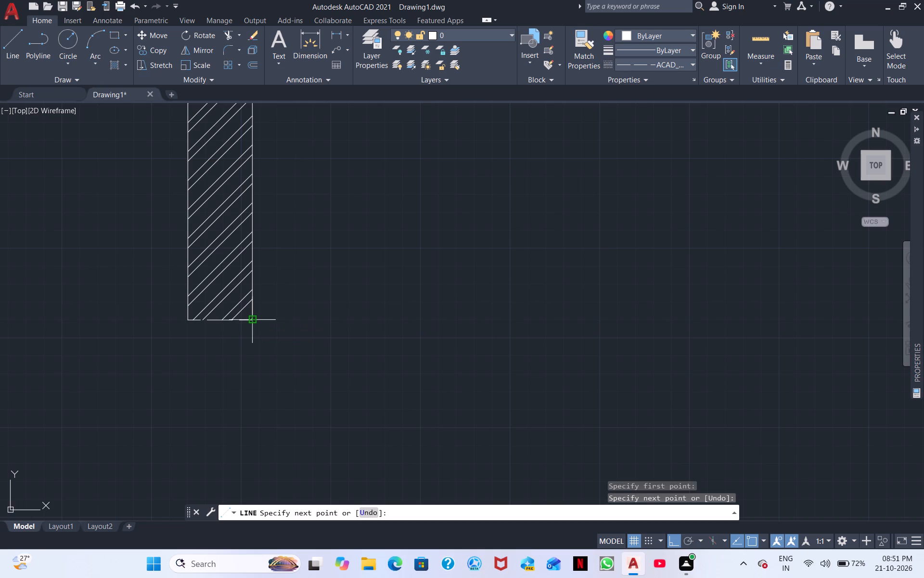
middle_click_drag(448, 326, 0, 314)
scroll(45, 326, "down", 2)
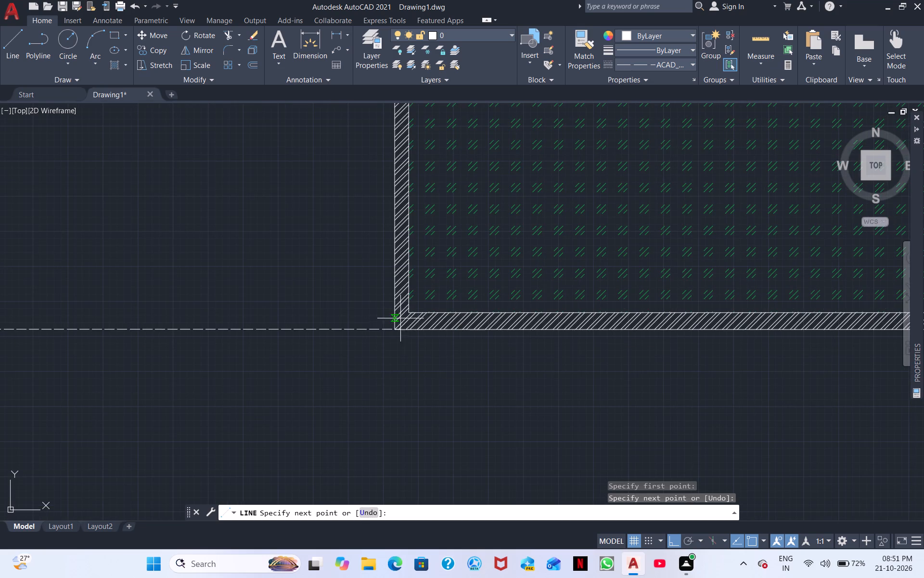
left_click(393, 326)
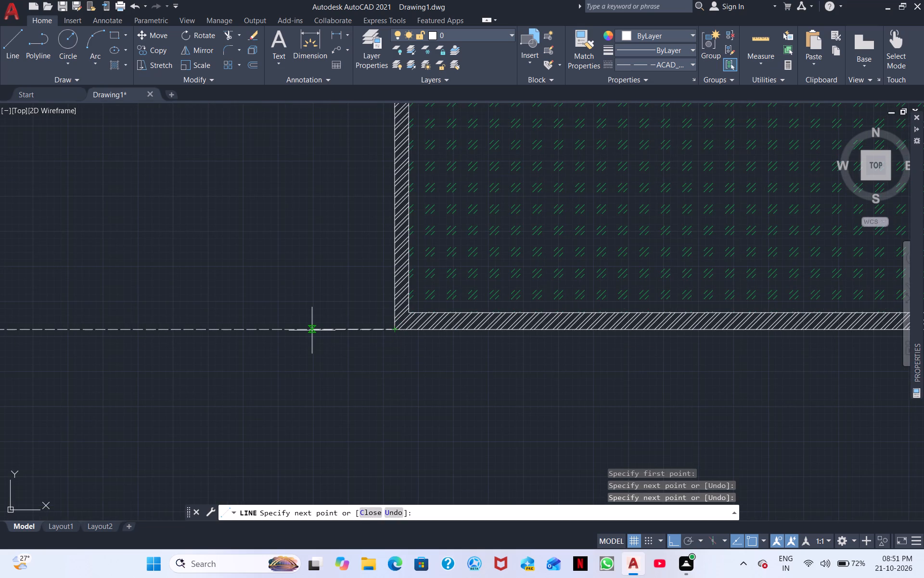
key("Escape")
Examine the floor plan from the dashed bottom line up through the middle rooms to the top rooms and crossed rectangle.
scroll(310, 332, "down", 1)
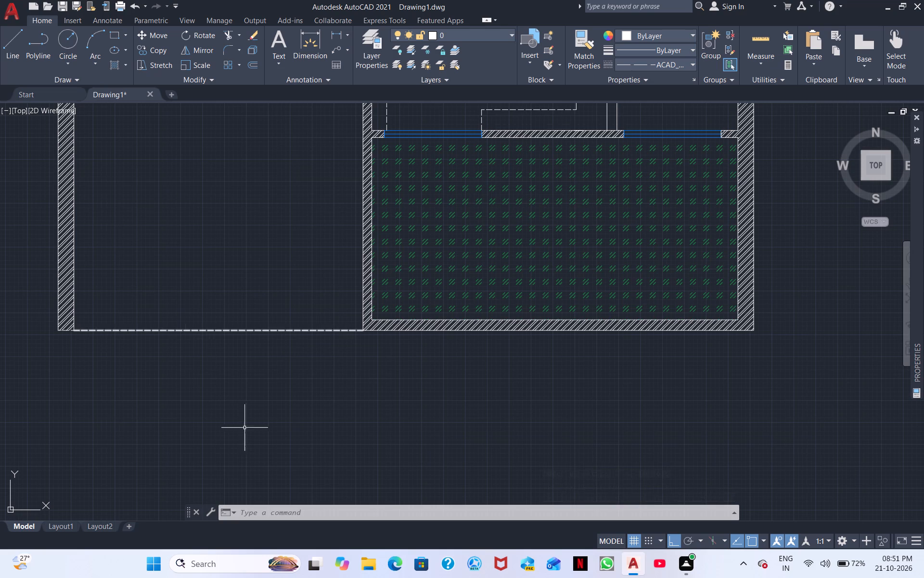
middle_click_drag(249, 297, 321, 559)
middle_click_drag(309, 419, 309, 516)
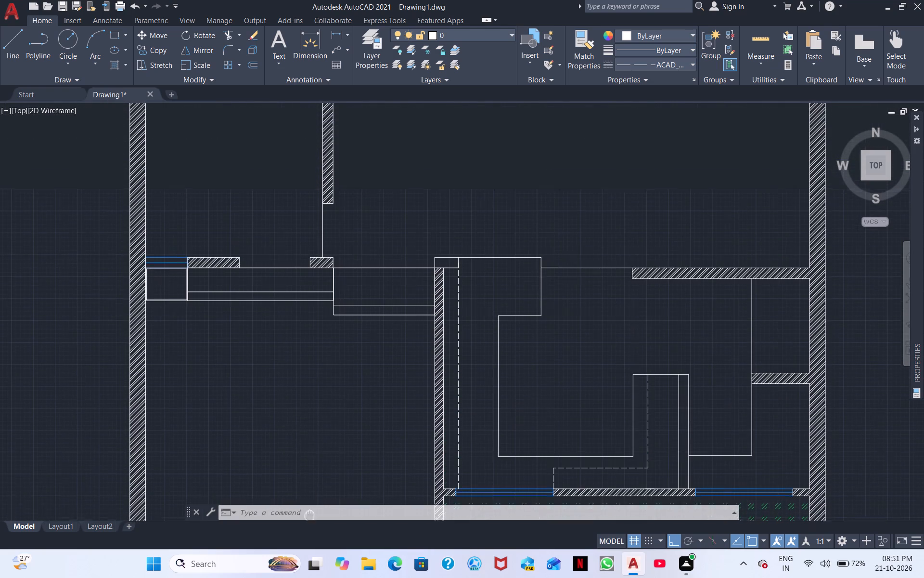
middle_click_drag(309, 516, 309, 517)
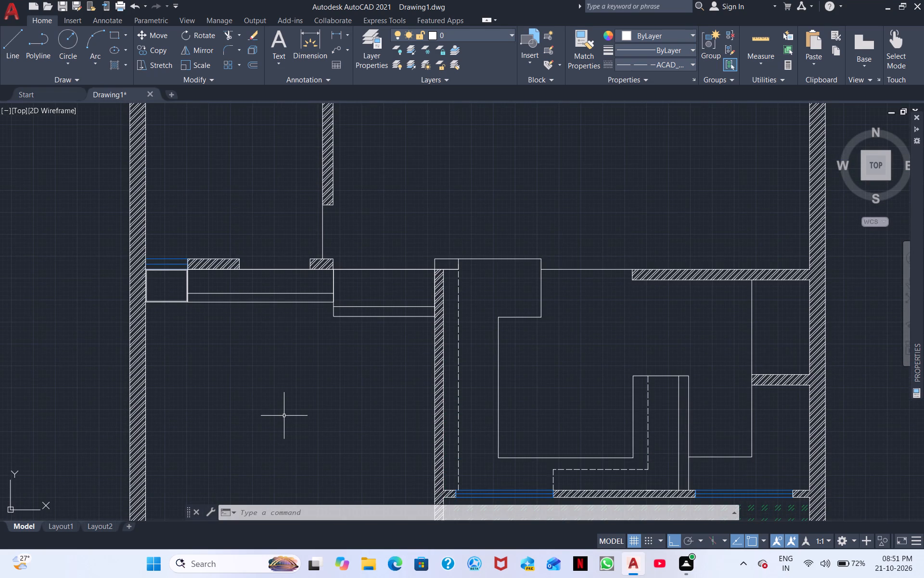
middle_click_drag(346, 340, 295, 464)
scroll(293, 458, "down", 1)
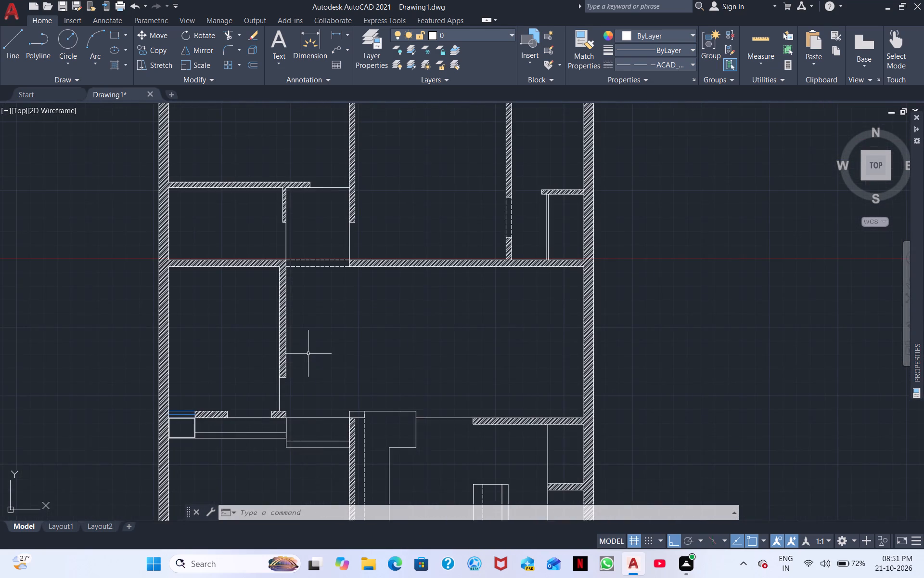
middle_click_drag(308, 354, 327, 453)
scroll(327, 454, "up", 1)
middle_click_drag(407, 425, 505, 394)
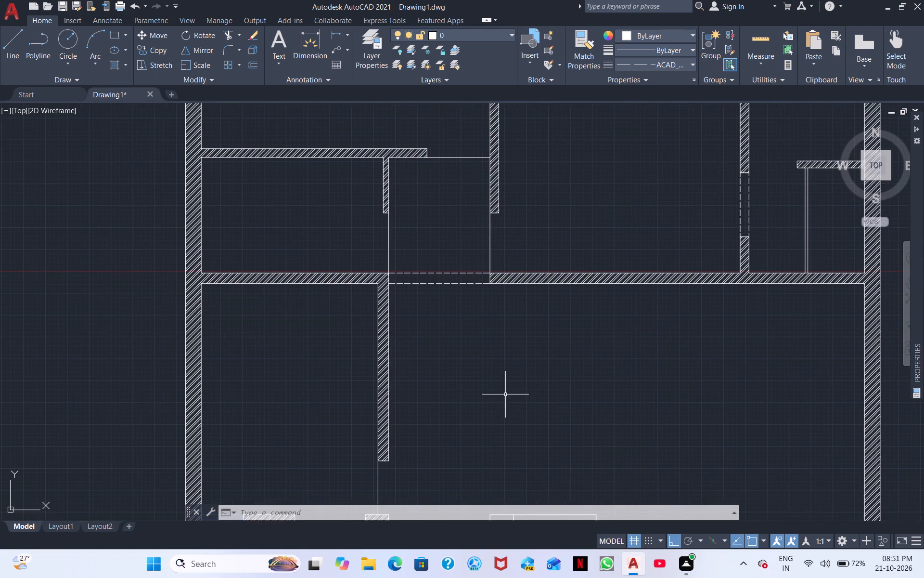
middle_click_drag(525, 384, 515, 512)
middle_click_drag(425, 343, 402, 503)
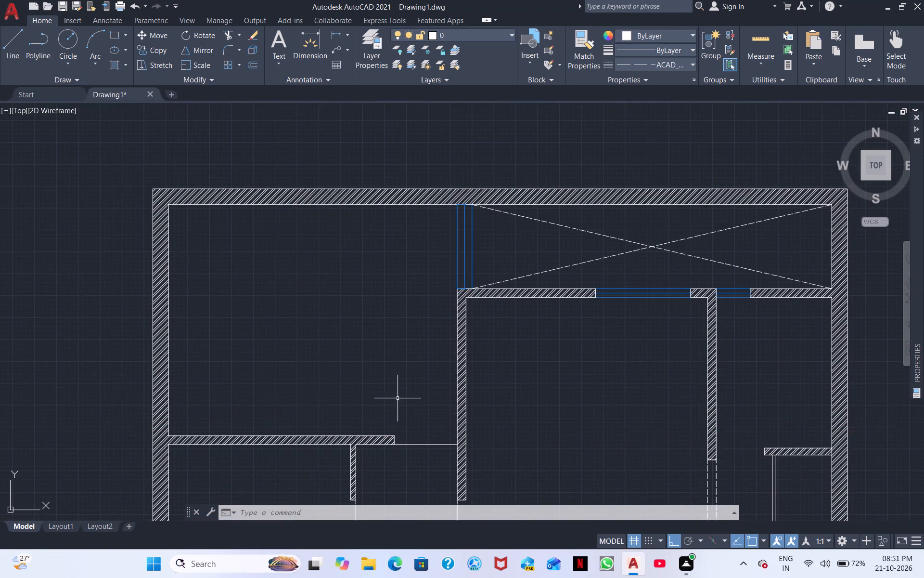
scroll(404, 347, "up", 1)
middle_click(401, 349)
middle_click_drag(401, 350, 205, 364)
scroll(188, 362, "down", 2)
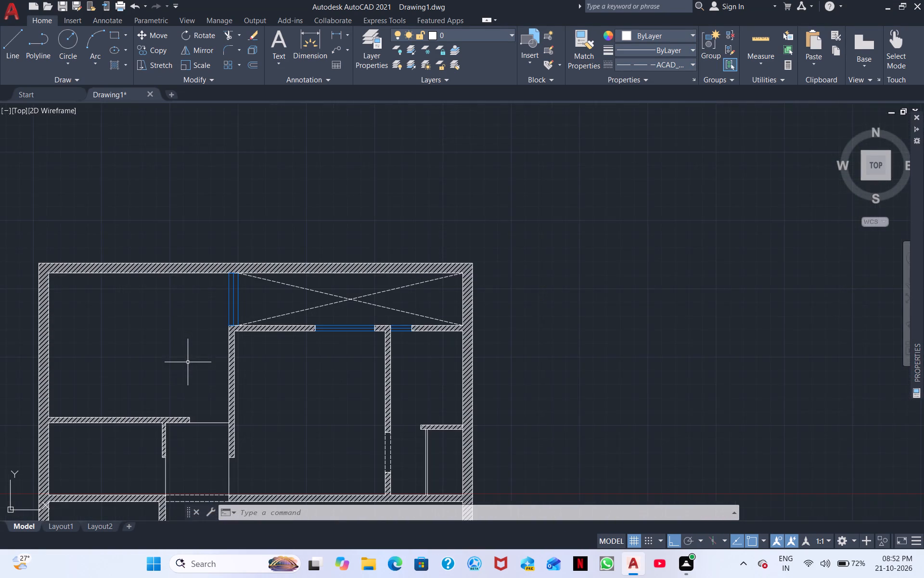
middle_click_drag(275, 378, 394, 374)
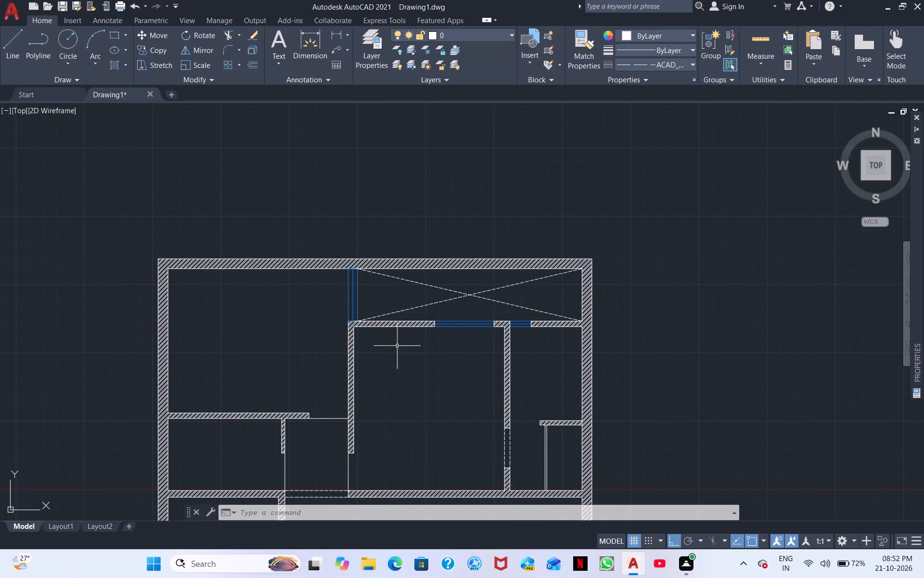
Make furniture the current layer.
left_click(484, 30)
left_click(474, 79)
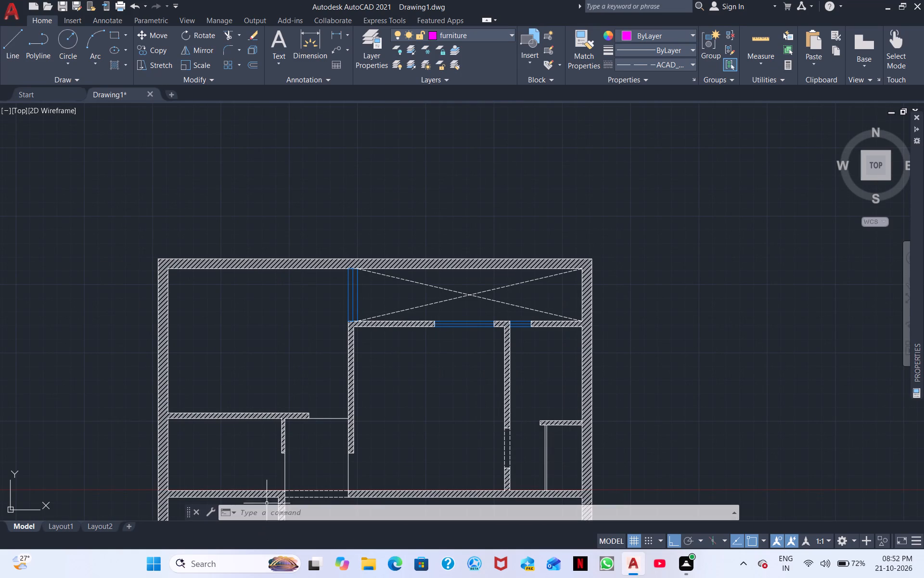
Open DesignCenter and look through the DesignCenter and Dynamic Blocks sample folders for furniture drawings.
key("d")
key("c")
key("space")
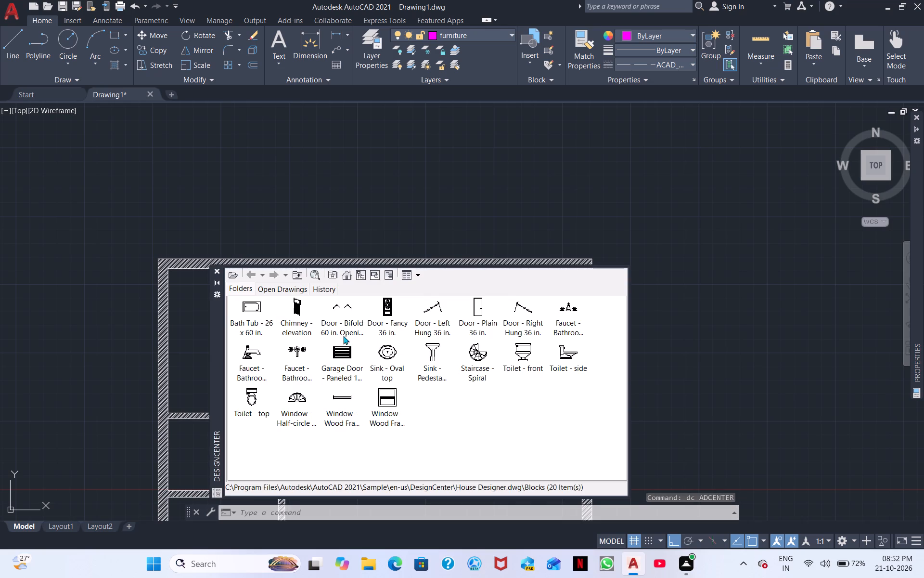
left_click(249, 278)
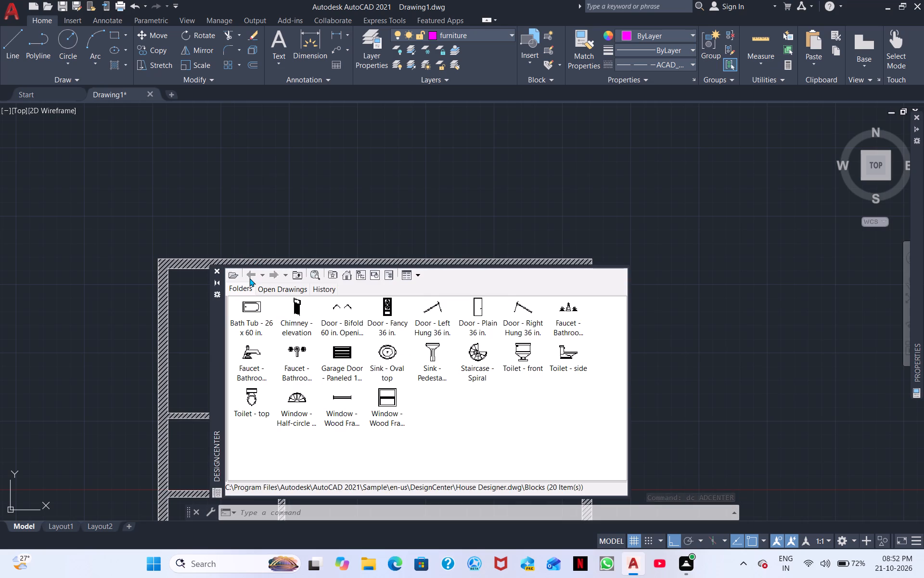
left_click(250, 276)
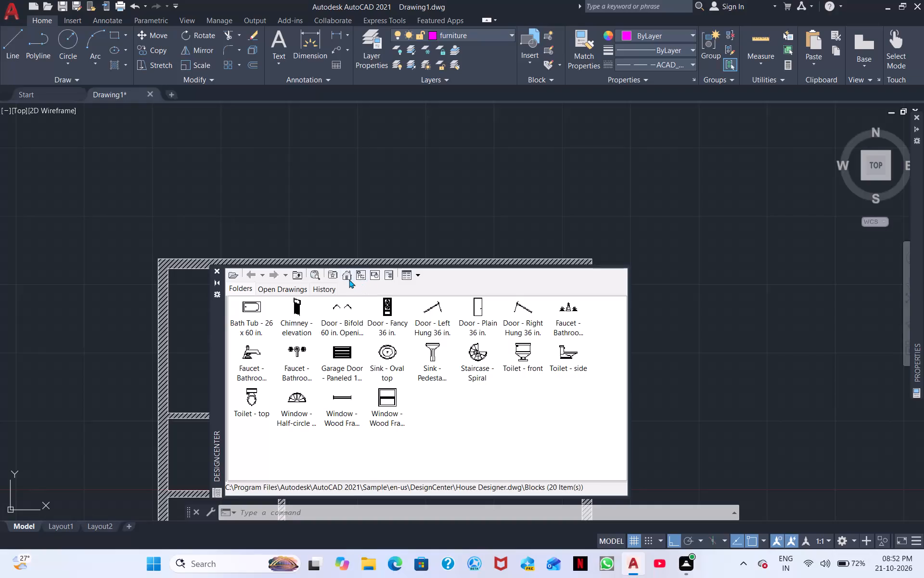
left_click(349, 279)
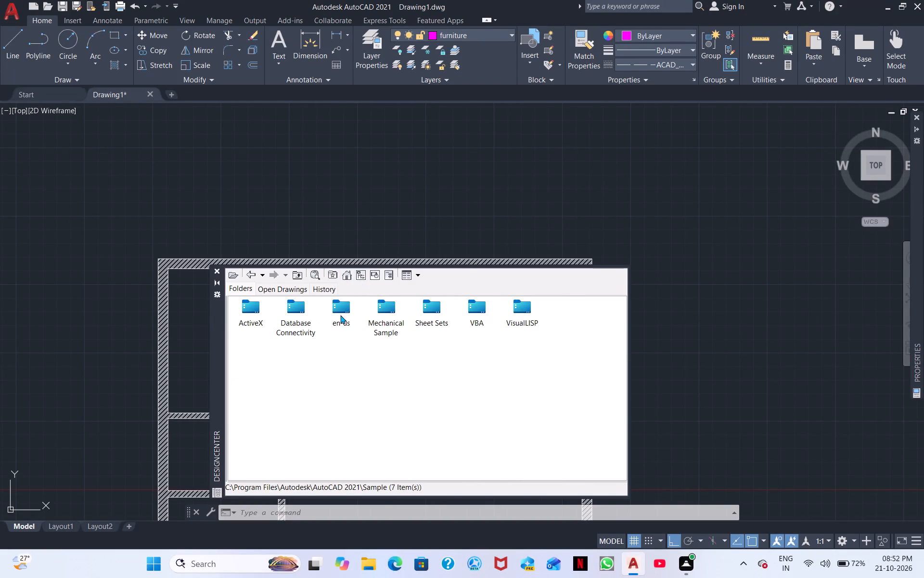
double_click(340, 315)
double_click(256, 315)
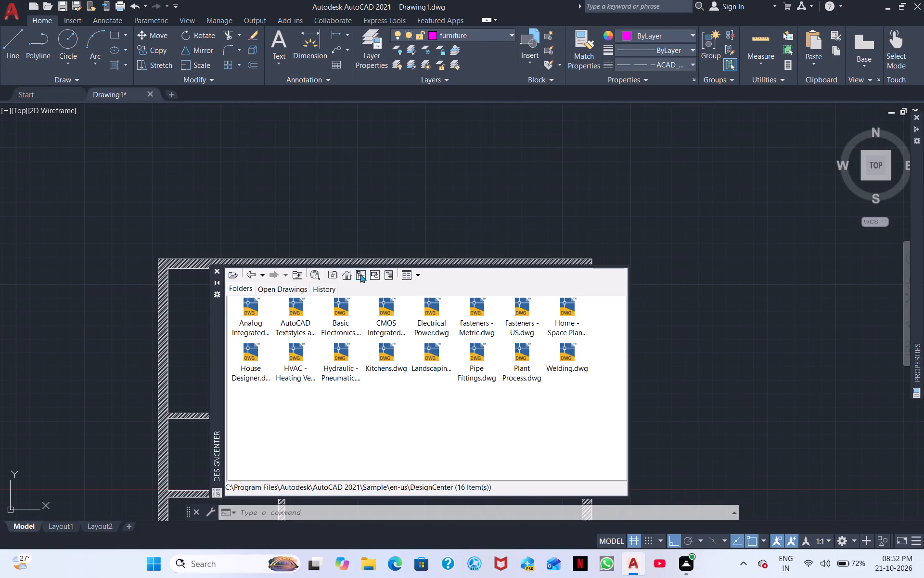
left_click(344, 274)
double_click(335, 321)
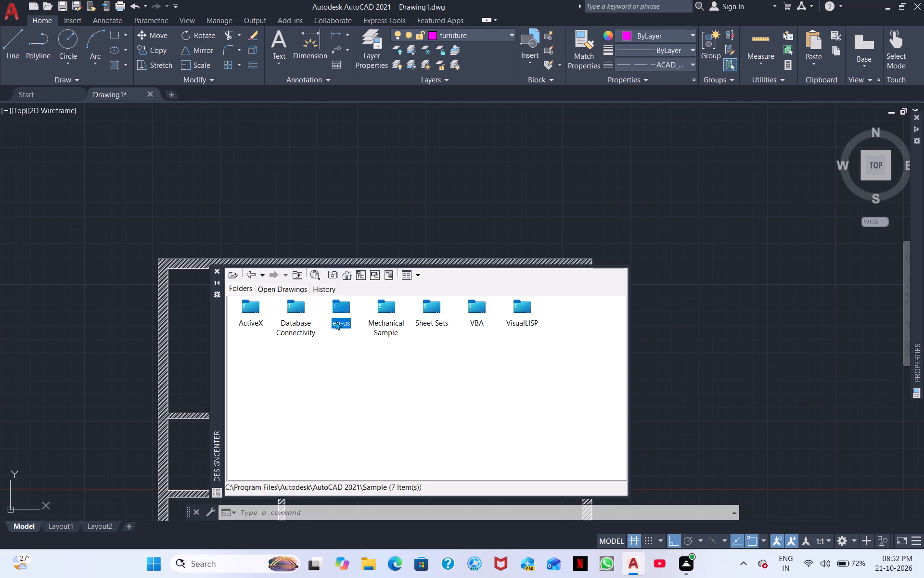
double_click(301, 314)
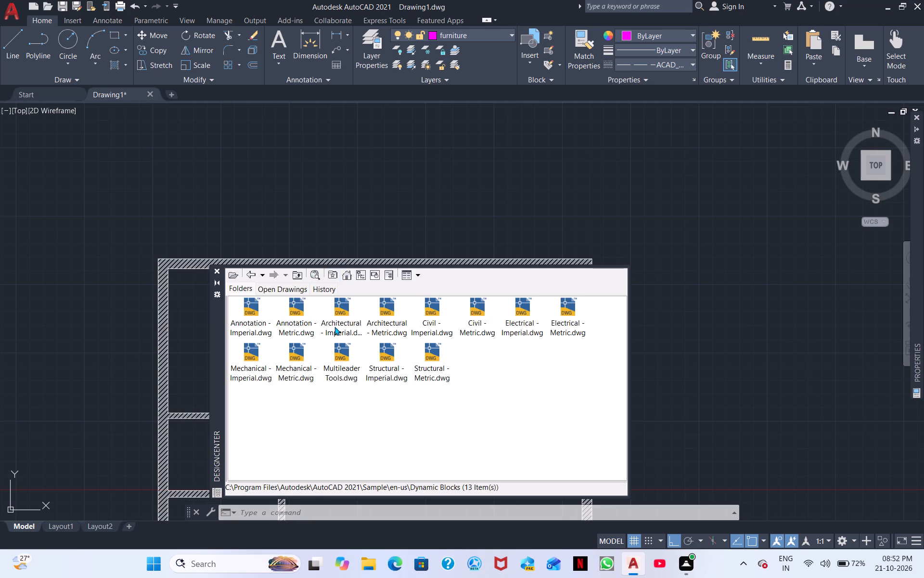
left_click(349, 280)
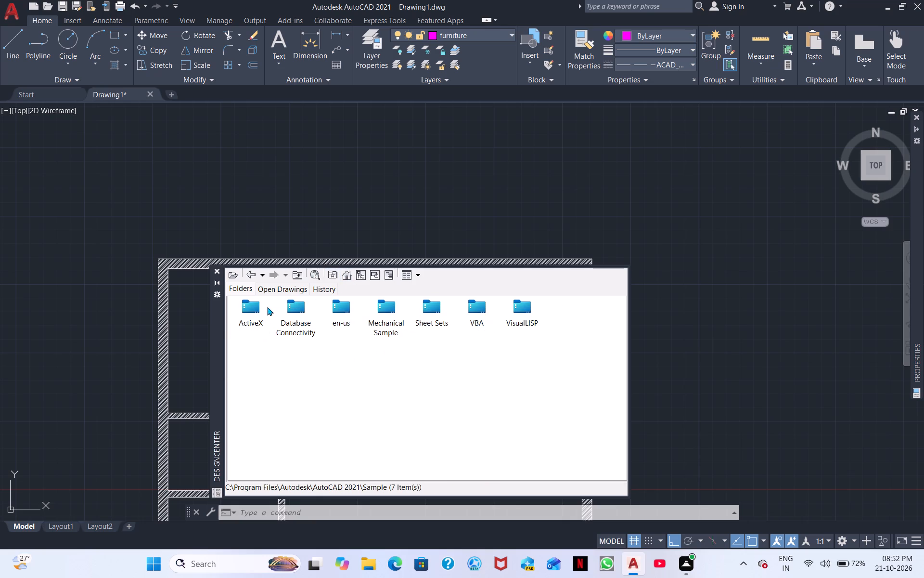
Open the block library of Home - Space Planner.dwg in the en-us DesignCenter sample folder.
double_click(335, 311)
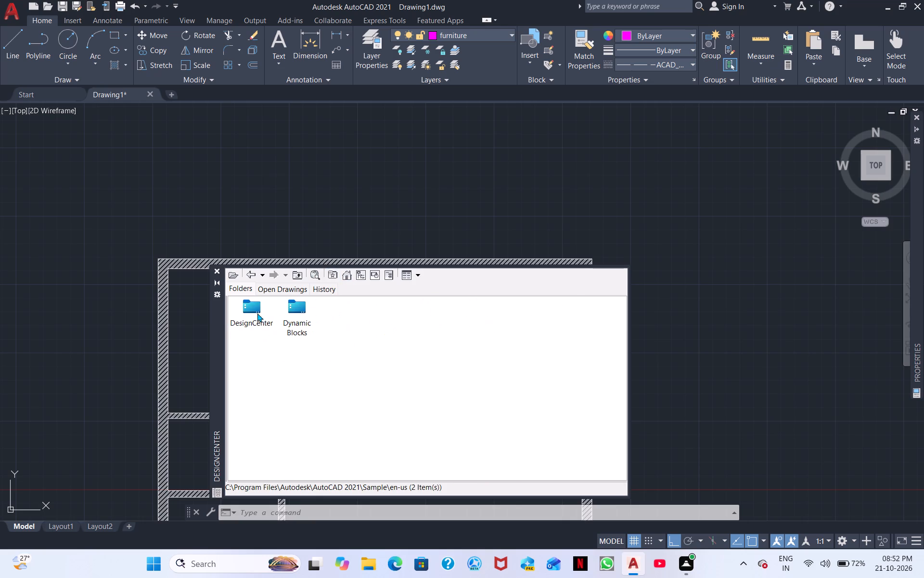
double_click(257, 313)
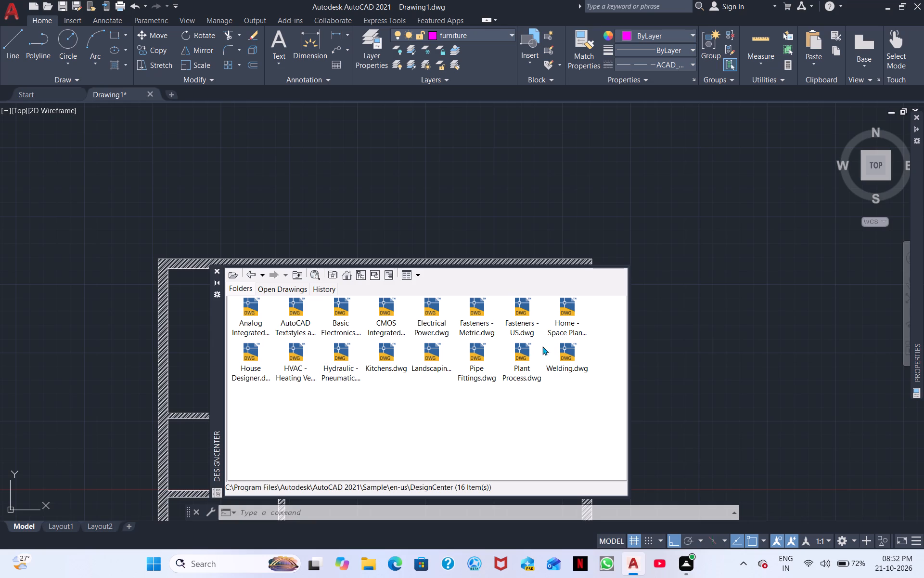
left_click(561, 316)
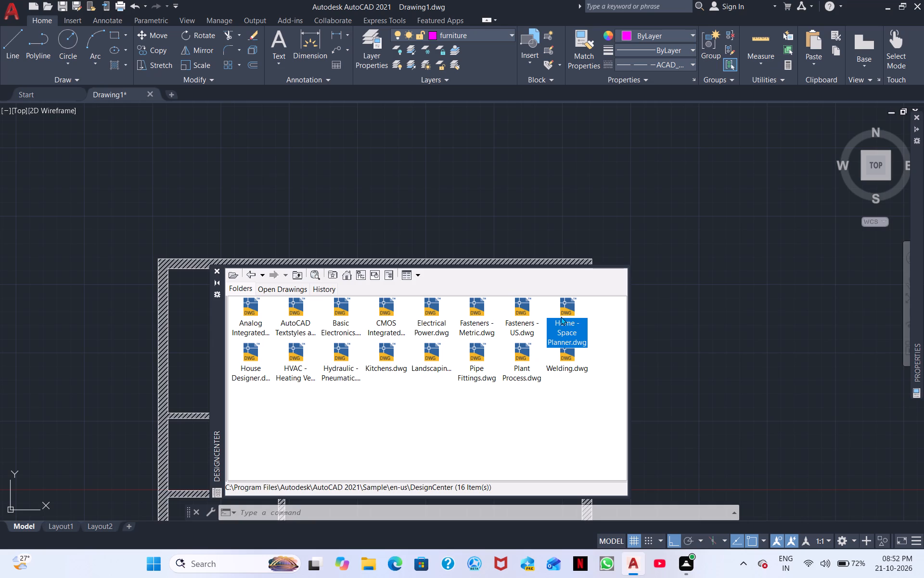
left_click(565, 314)
left_click(565, 314)
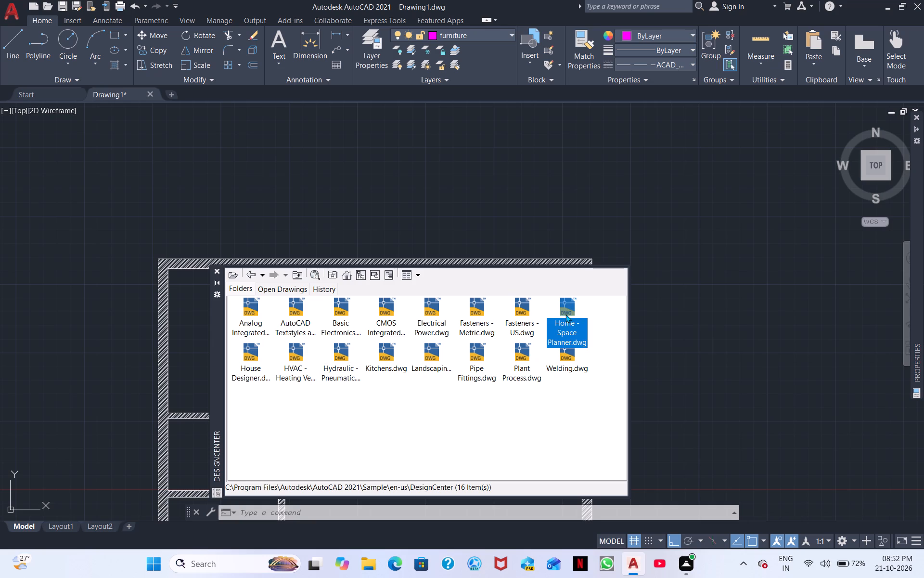
double_click(565, 314)
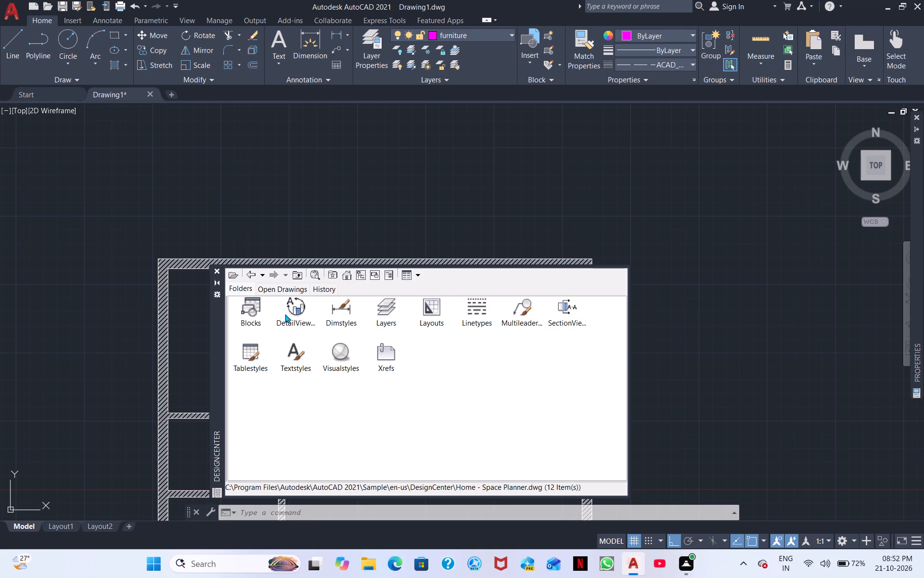
left_click(254, 316)
left_click(254, 316)
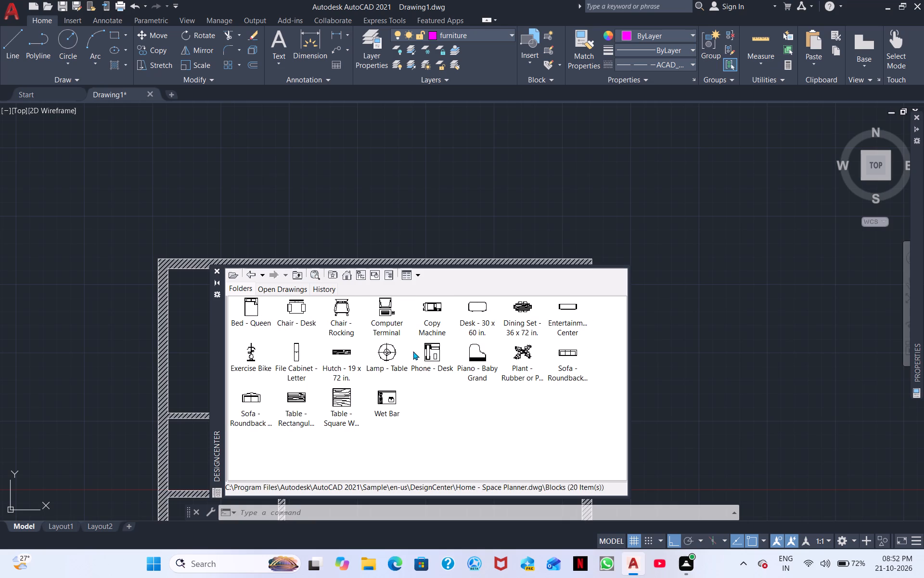
Insert the Sofa - Roundback 7 ft. block and the smaller two-seat Sofa - Roundback block outside the plan's upper right.
left_click(567, 356)
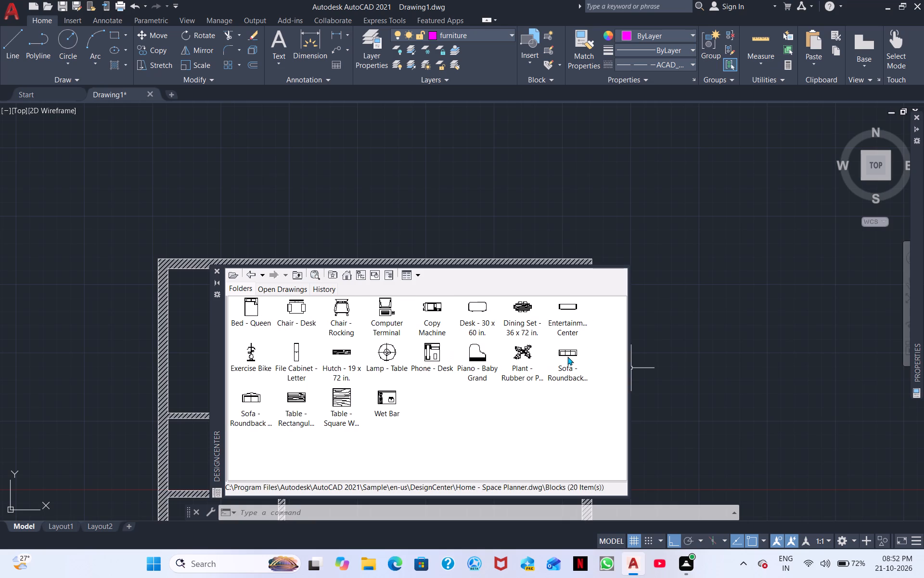
double_click(567, 355)
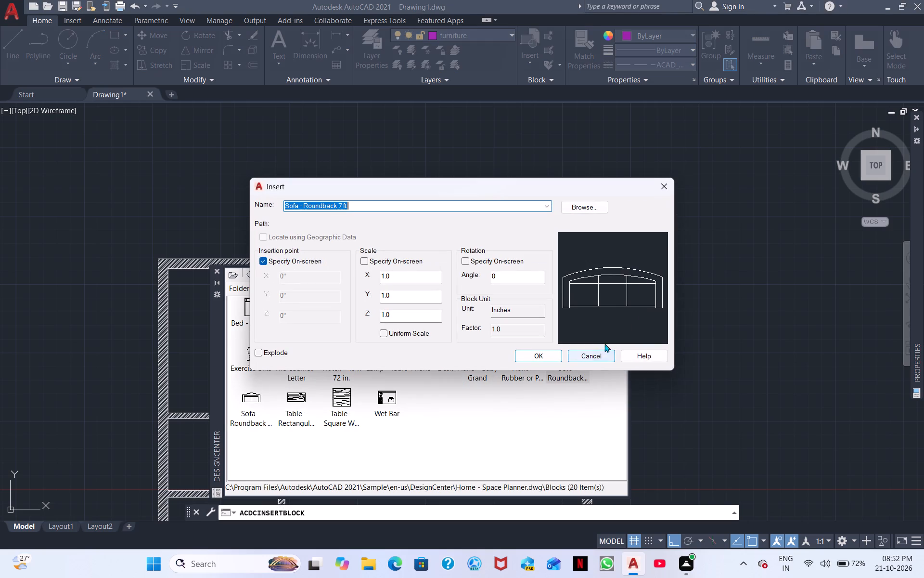
left_click(543, 350)
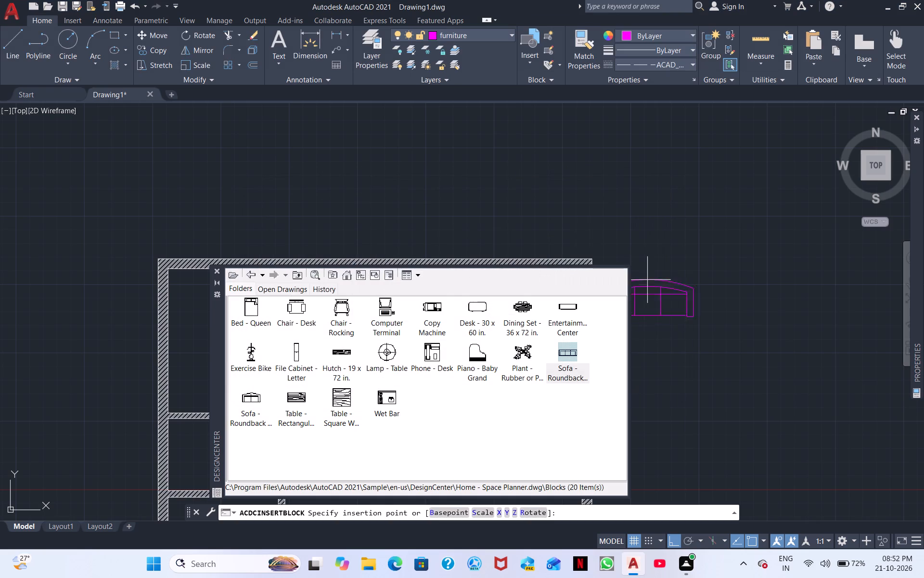
left_click(743, 207)
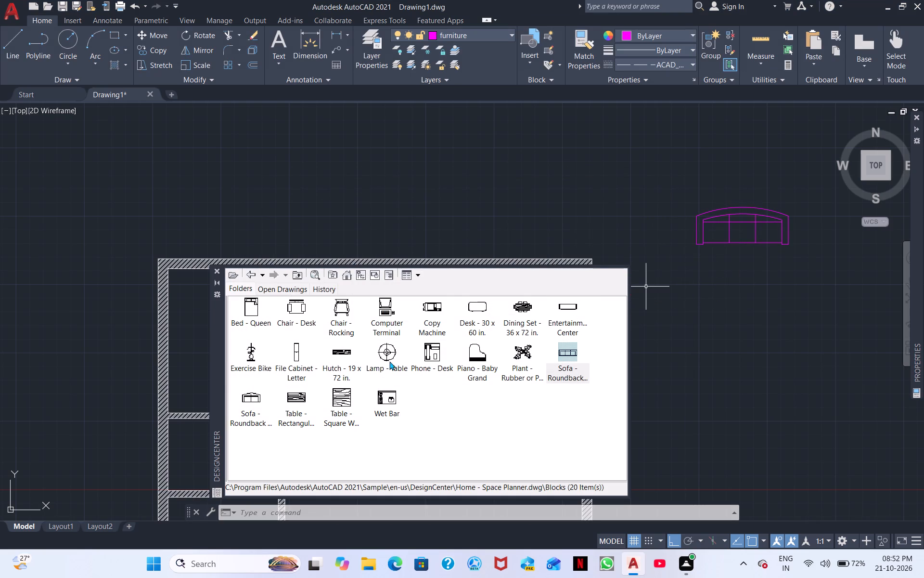
double_click(264, 411)
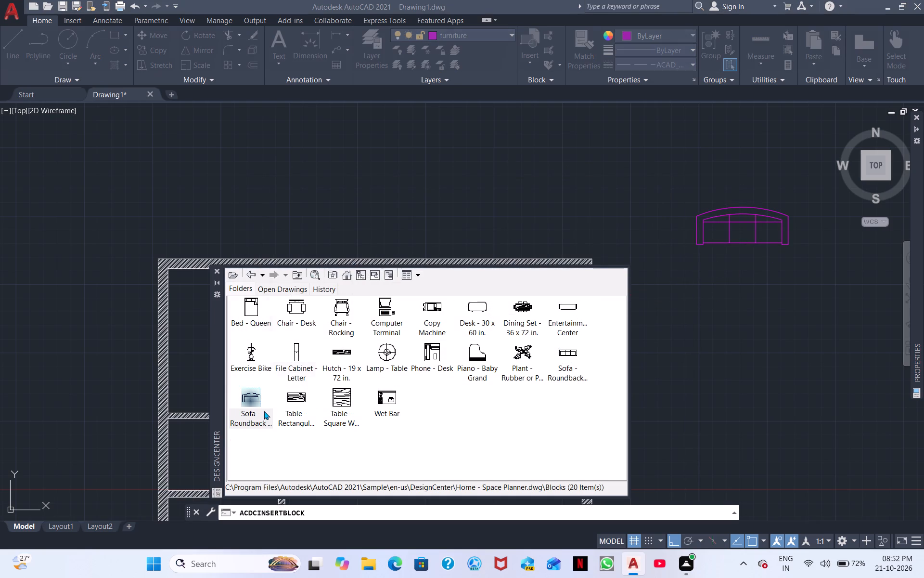
left_click(547, 357)
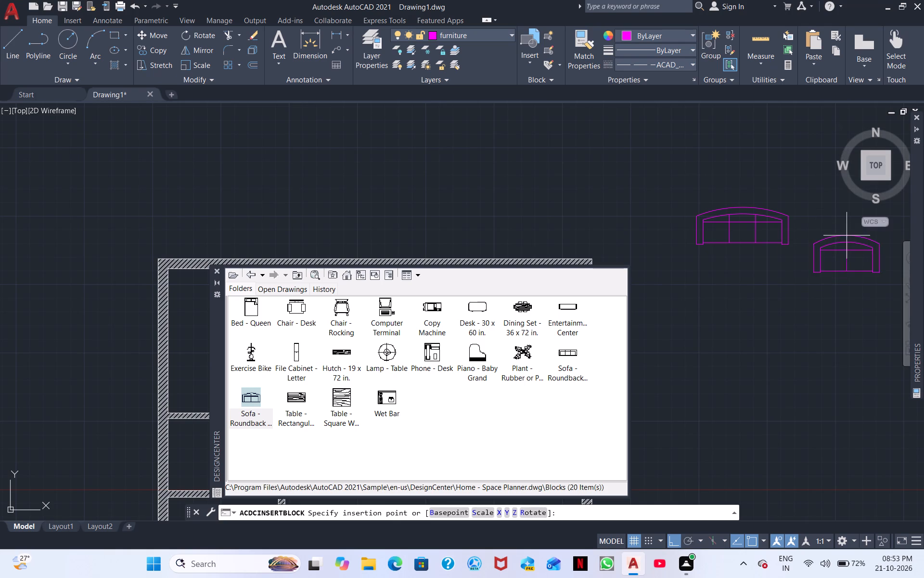
left_click(843, 234)
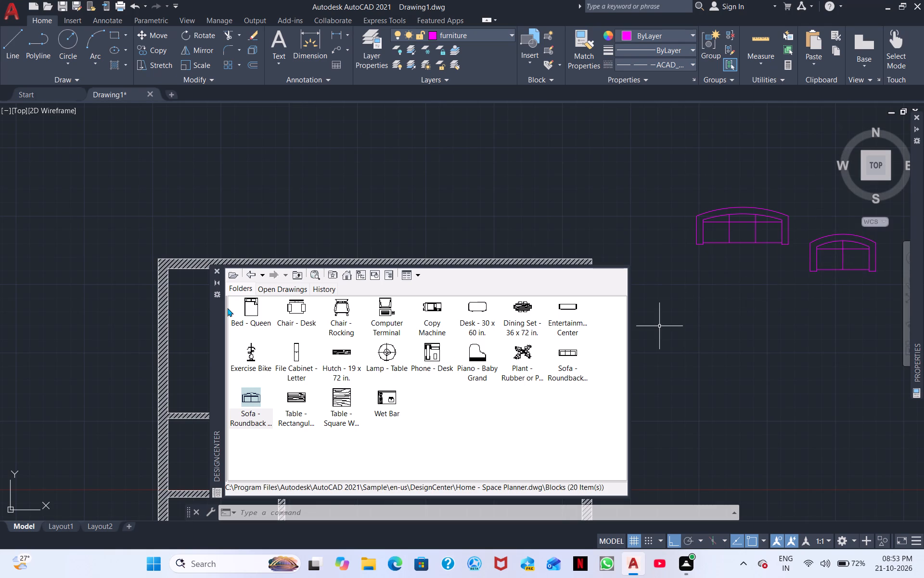
Insert two Bed - Queen blocks side by side below the sofas outside the plan, and close DesignCenter.
double_click(254, 311)
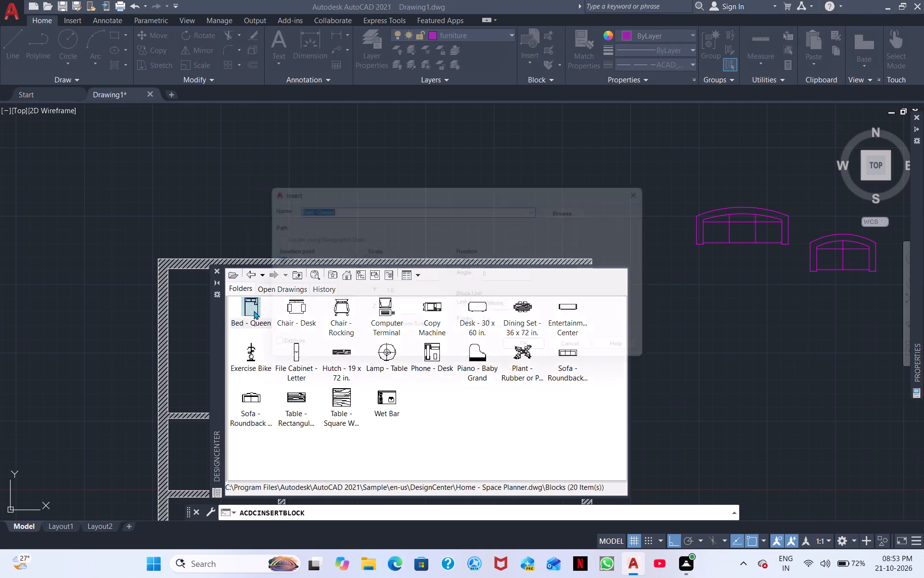
left_click(539, 361)
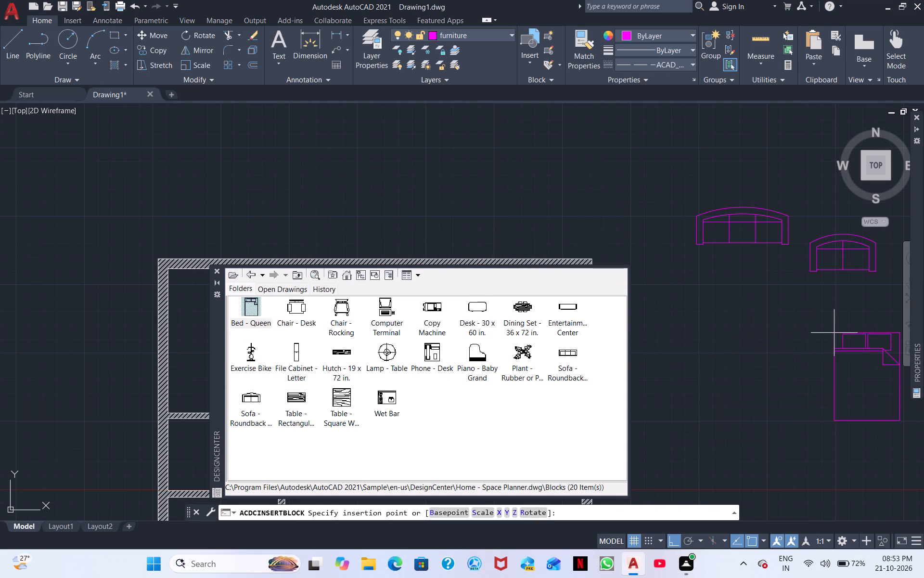
left_click(832, 331)
double_click(248, 305)
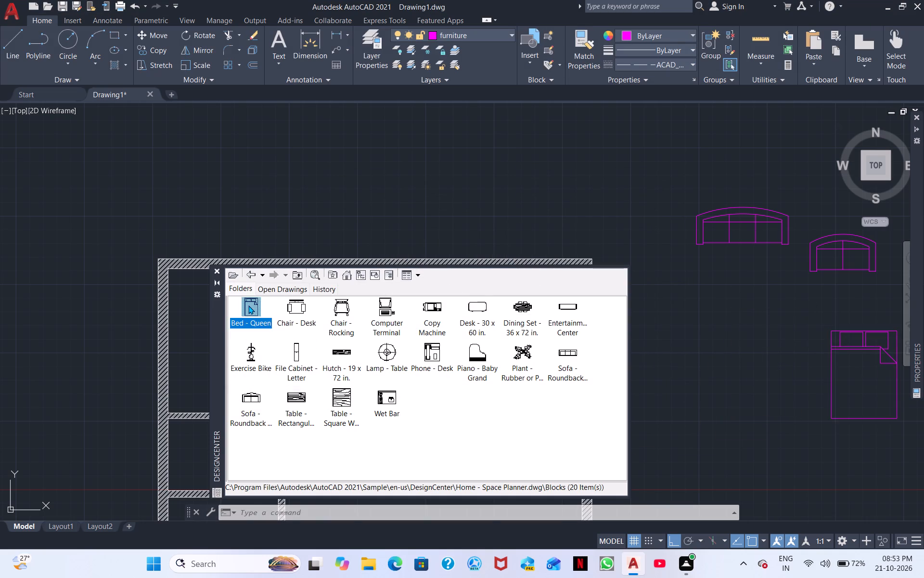
left_click(546, 355)
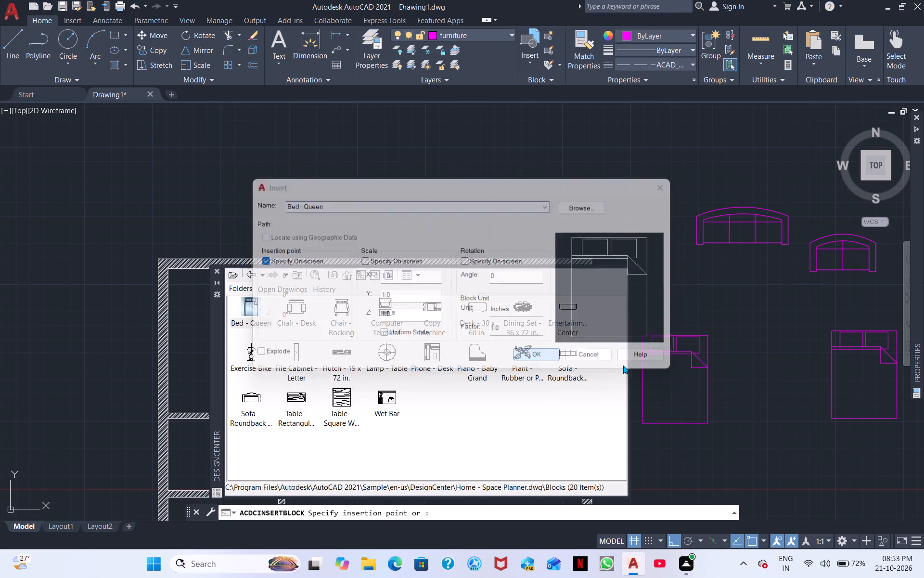
left_click(693, 331)
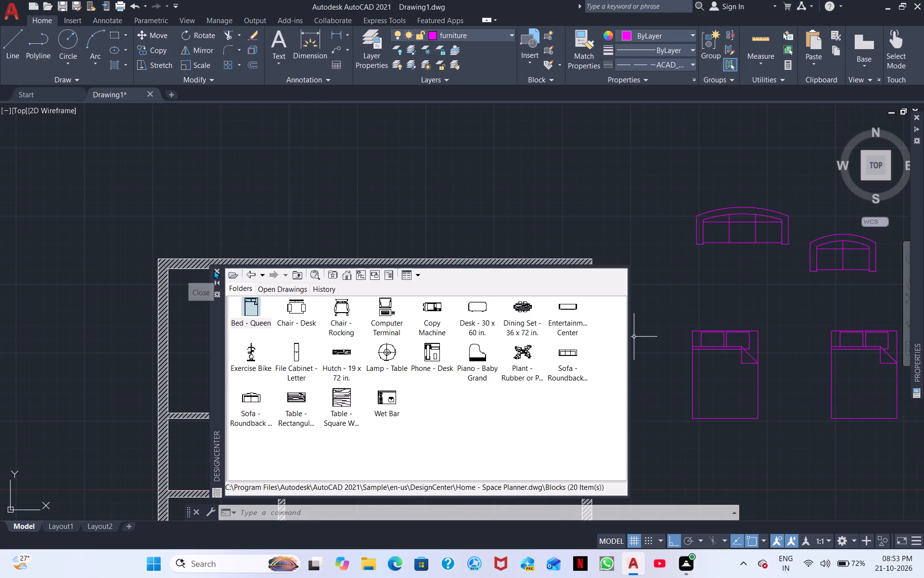
left_click(216, 269)
Move the queen bed nearest the plan horizontally into the plan's top-left room.
middle_click_drag(290, 335, 187, 258)
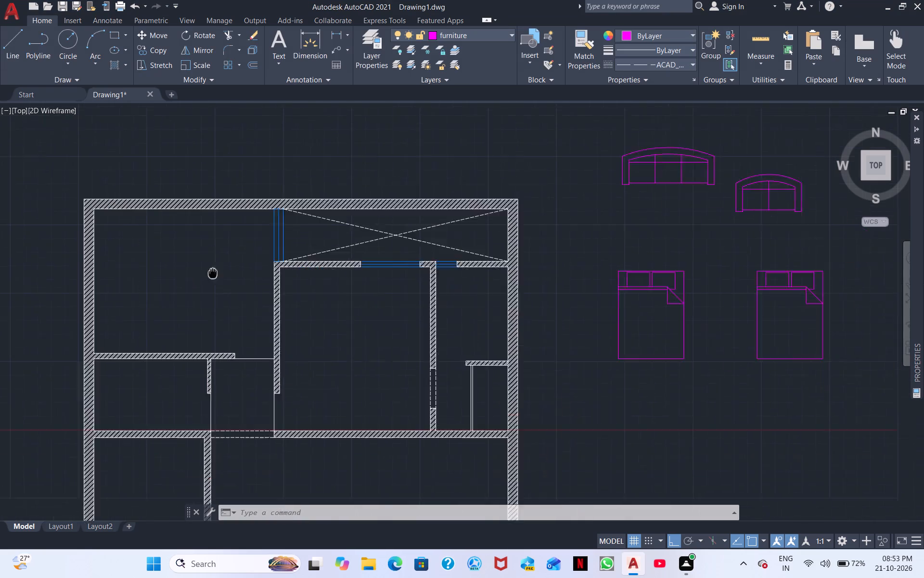
middle_click_drag(187, 258, 180, 253)
scroll(277, 290, "down", 1)
middle_click_drag(320, 306, 364, 358)
scroll(364, 356, "down", 1)
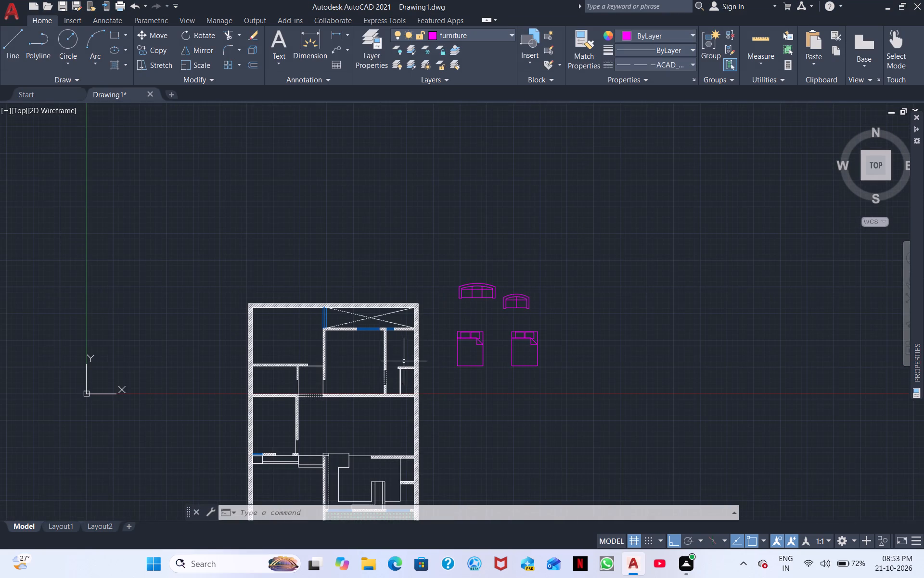
middle_click_drag(404, 361, 388, 333)
left_click(462, 314)
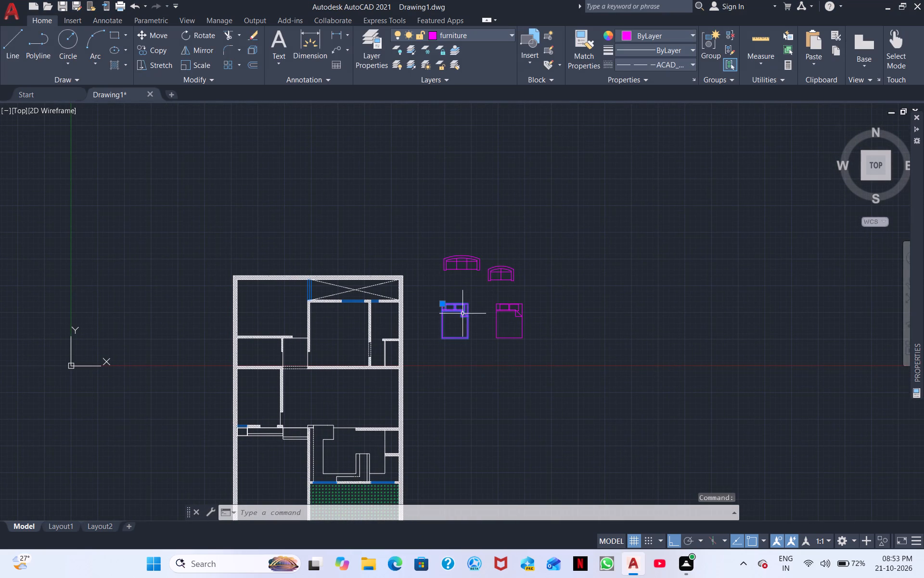
right_click(567, 356)
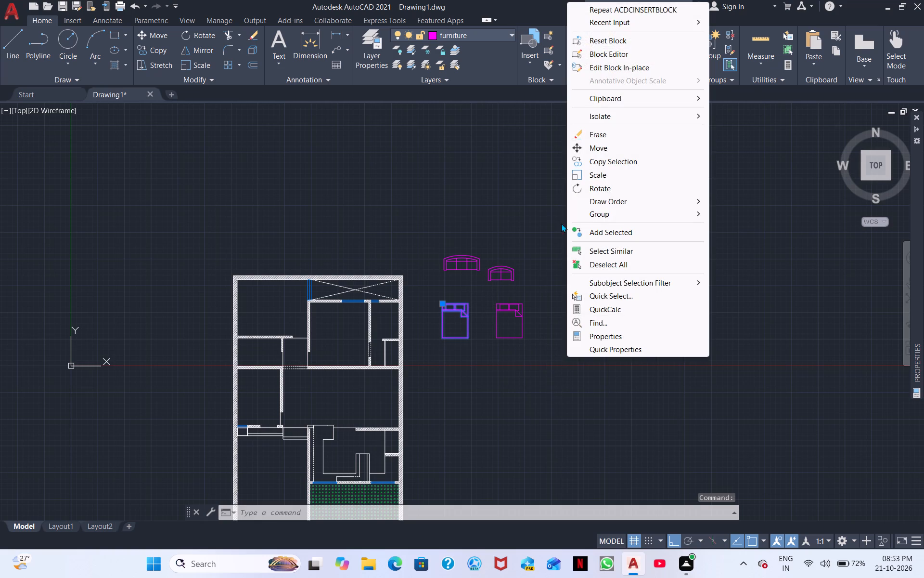
left_click(596, 144)
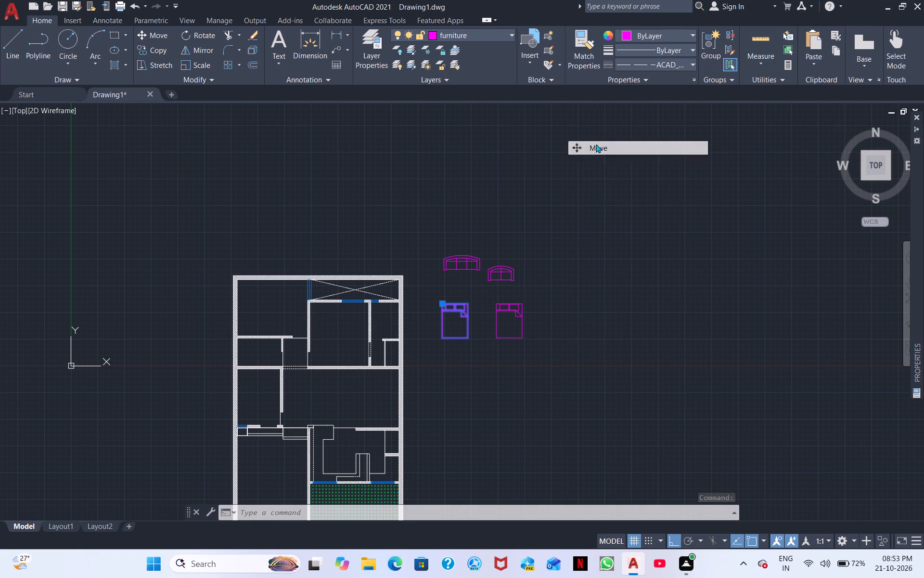
left_click(470, 326)
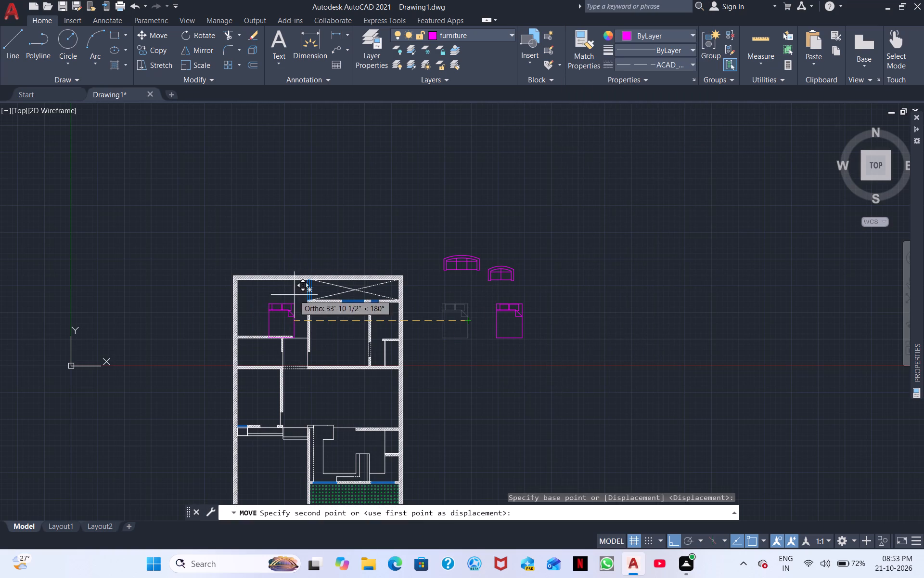
scroll(290, 309, "down", 1)
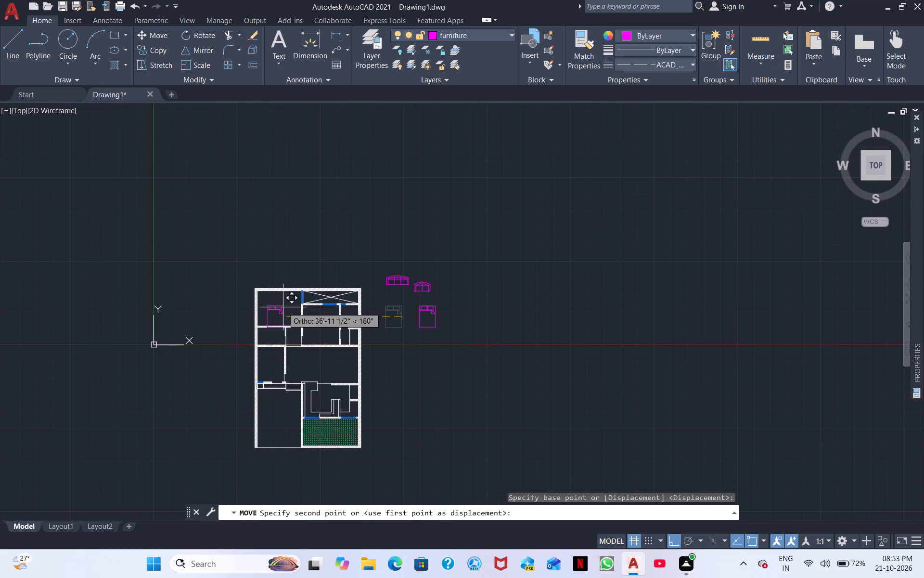
left_click(283, 306)
Rotate the remaining queen bed outside the plan 90° about the top-left corner of its headboard.
scroll(427, 318, "up", 1)
left_click(455, 345)
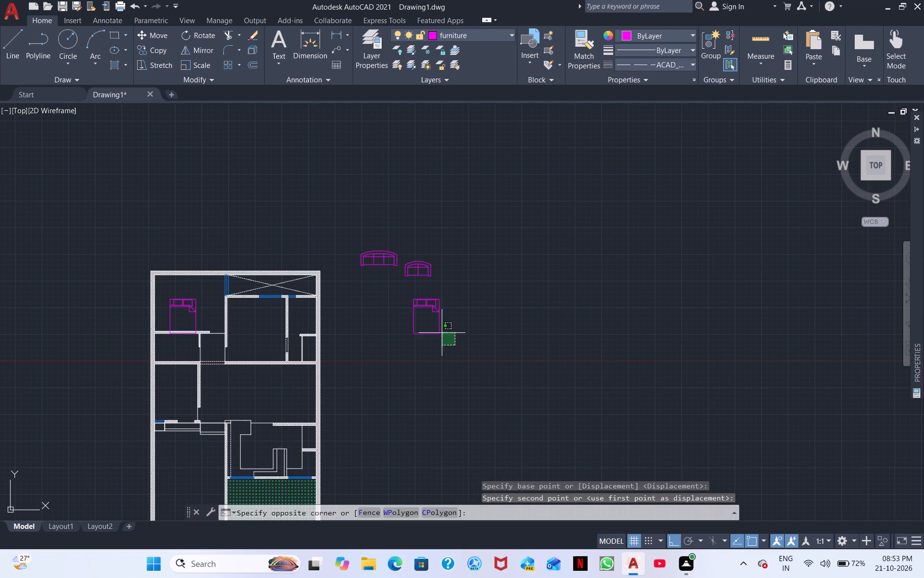
left_click(402, 309)
right_click(403, 309)
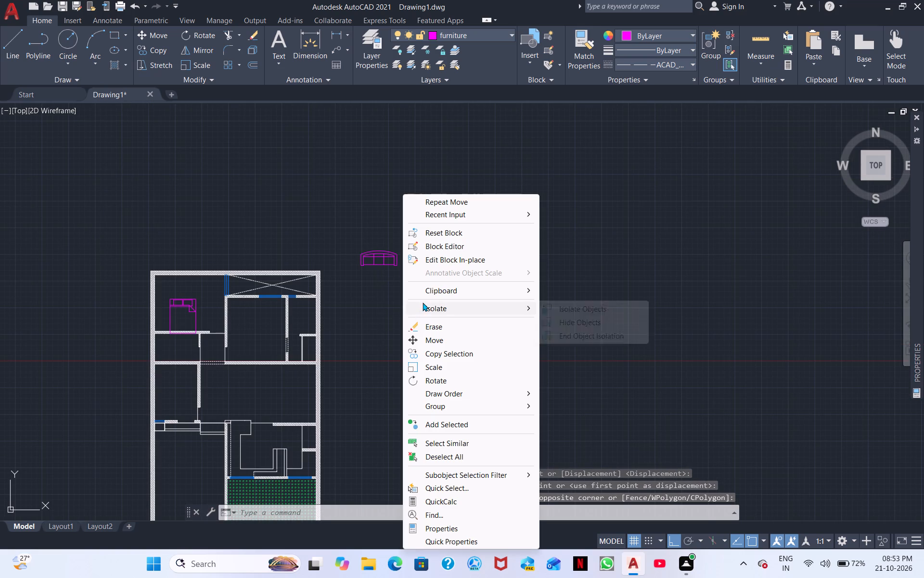
left_click(437, 380)
scroll(425, 305, "up", 5)
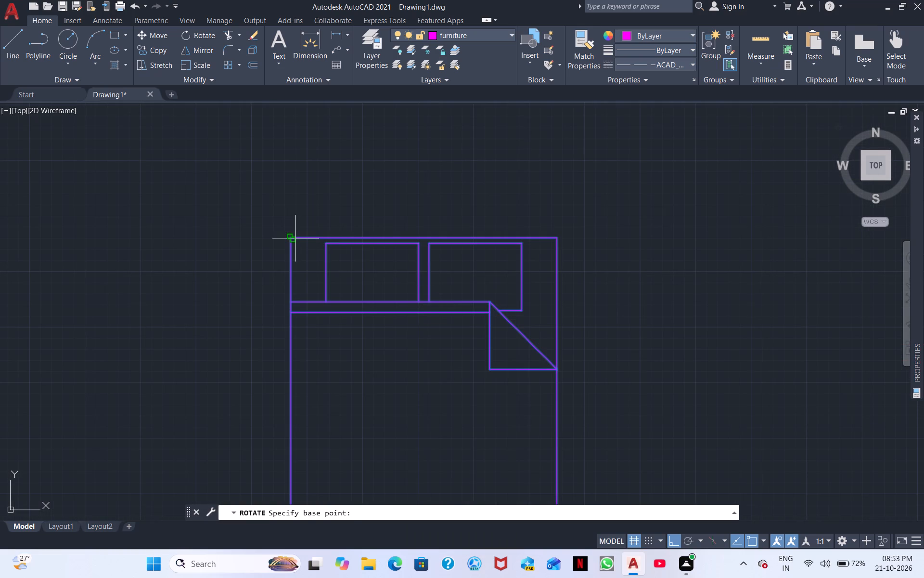
left_click(295, 238)
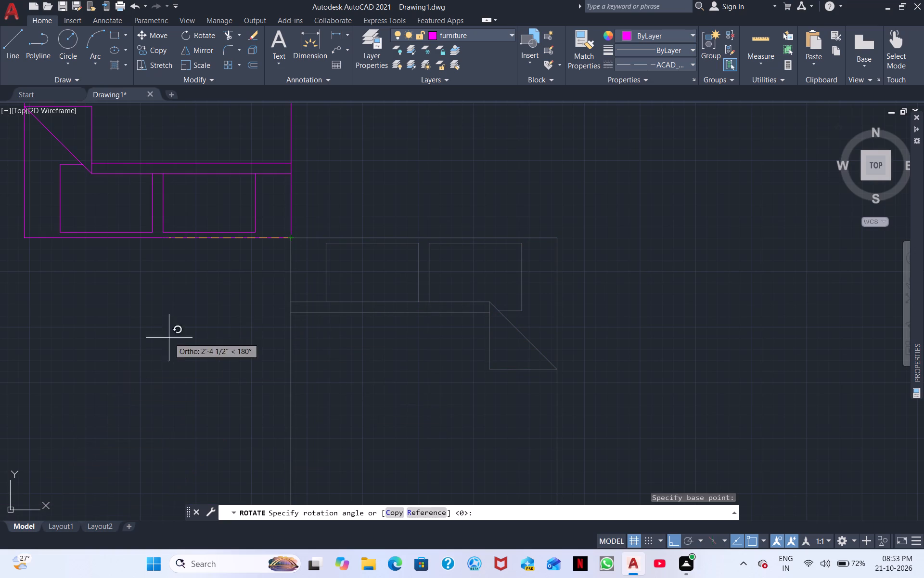
scroll(275, 439, "down", 1)
scroll(291, 406, "up", 1)
scroll(277, 361, "down", 2)
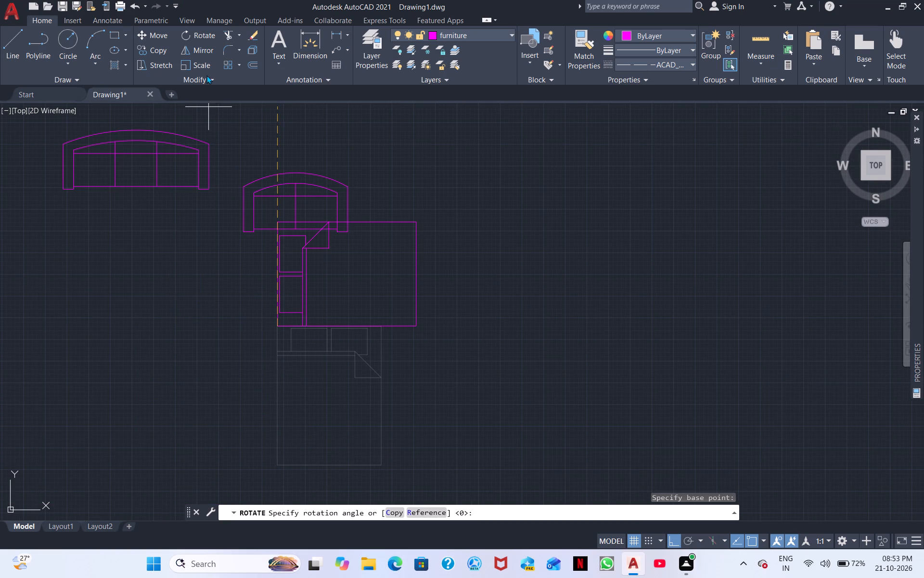
scroll(305, 153, "up", 1)
middle_click_drag(305, 153, 310, 253)
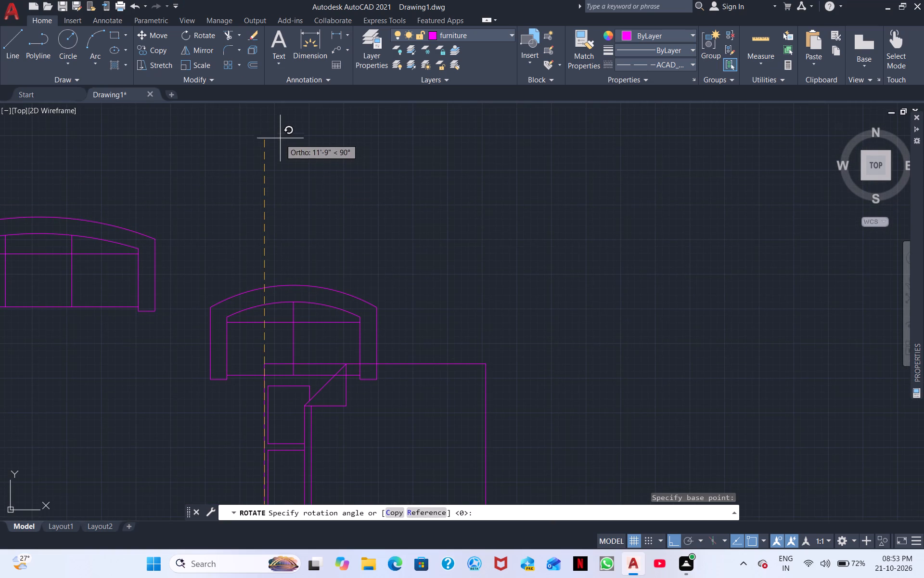
left_click(282, 133)
Move the rotated queen bed straight down until it is clear of the two-seat sofa.
middle_click_drag(334, 213, 361, 55)
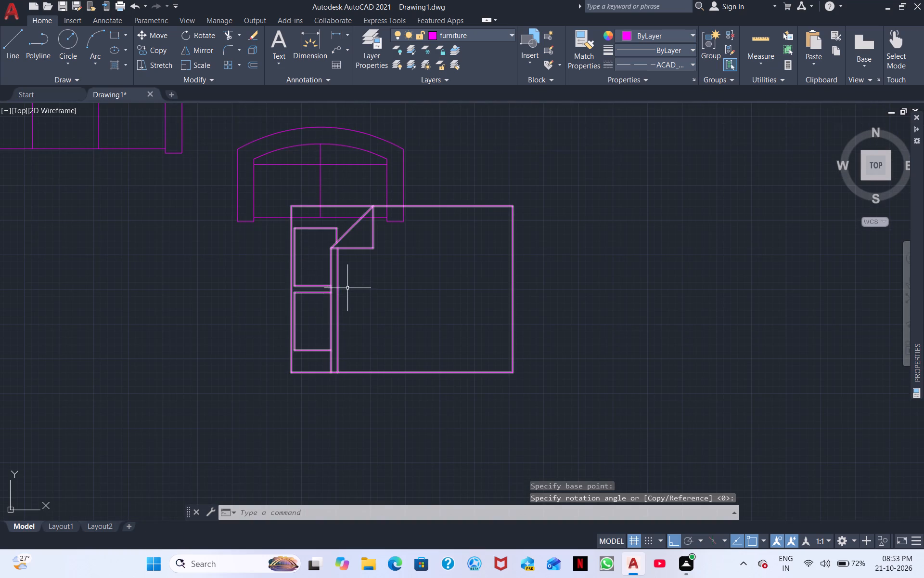
left_click_drag(327, 287, 260, 227)
left_click(258, 227)
right_click(257, 263)
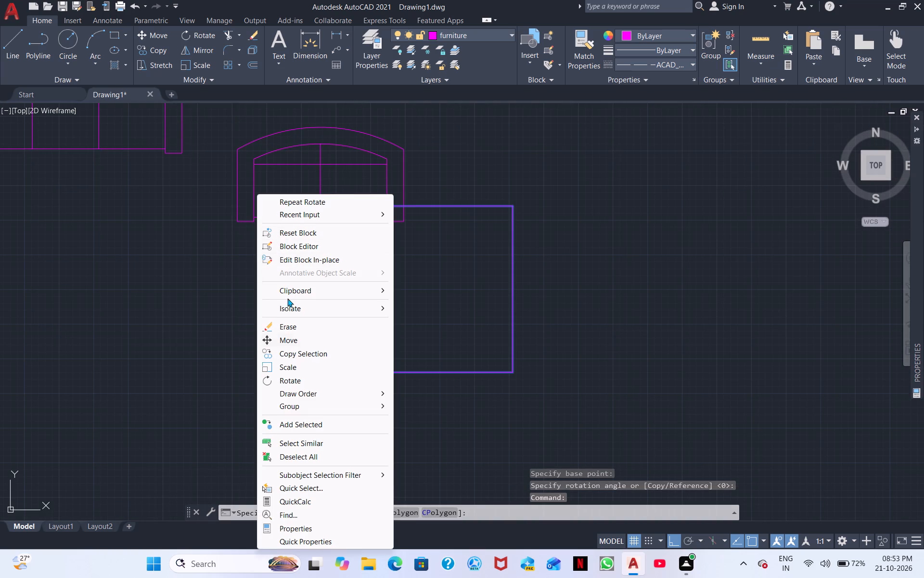
left_click(295, 343)
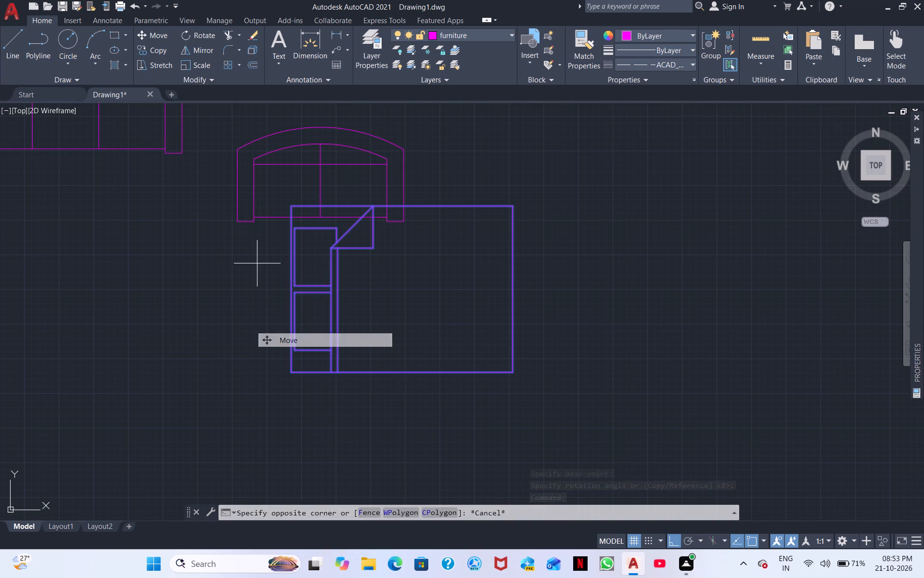
left_click_drag(334, 294, 330, 331)
middle_click_drag(210, 406, 180, 447)
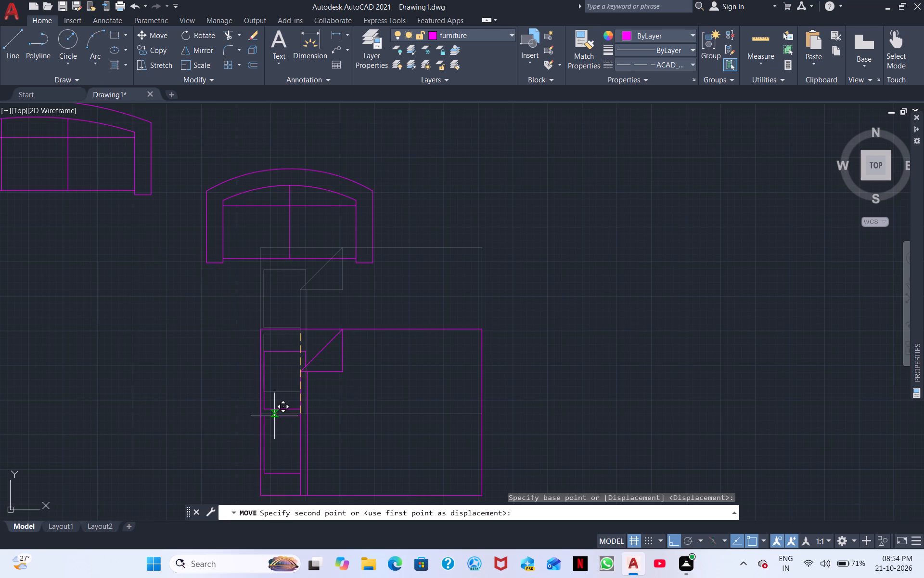
left_click(272, 478)
With Ortho off, move the rotated queen bed into the bedroom below the crossed open area, headboard against that room's left wall.
middle_click_drag(282, 439, 385, 348)
scroll(386, 348, "down", 1)
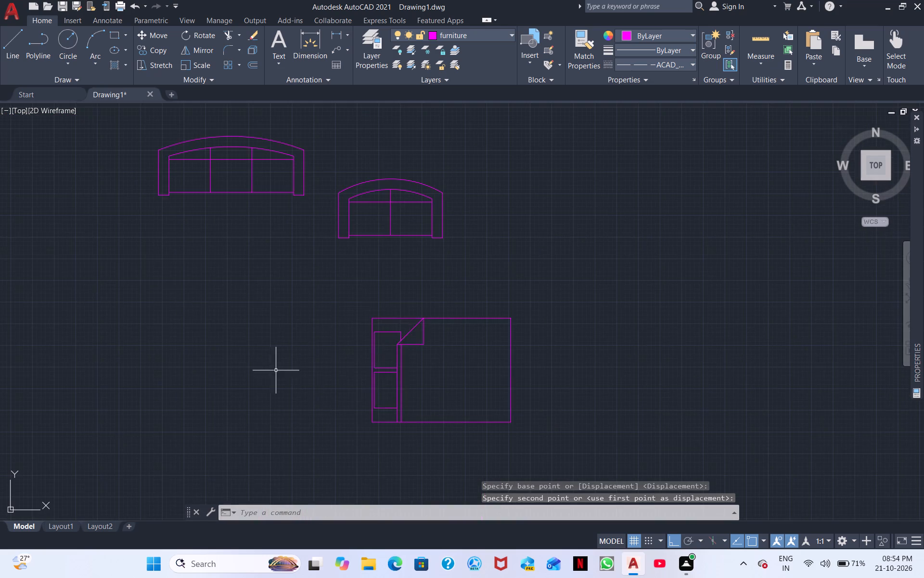
scroll(224, 362, "down", 2)
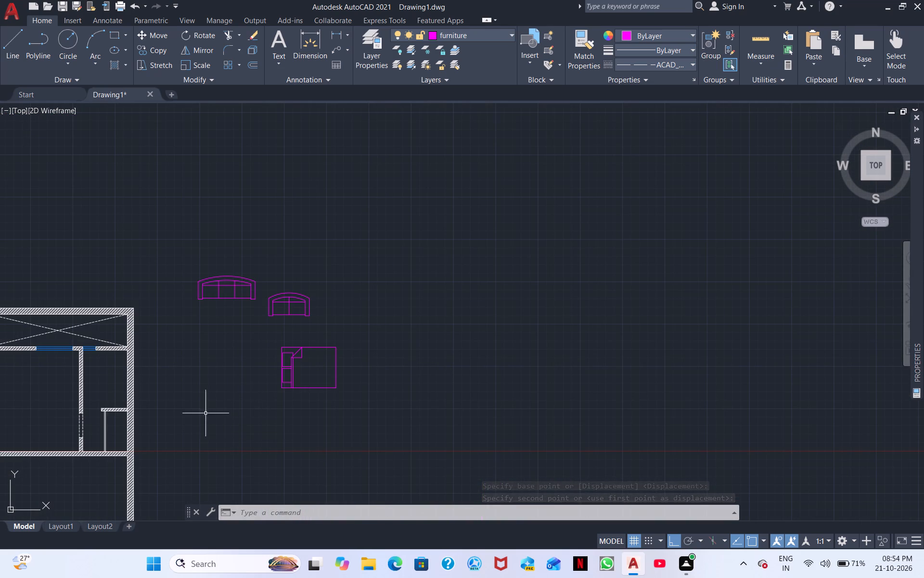
middle_click_drag(248, 427, 409, 328)
left_click_drag(488, 307, 481, 304)
left_click_drag(454, 283, 446, 271)
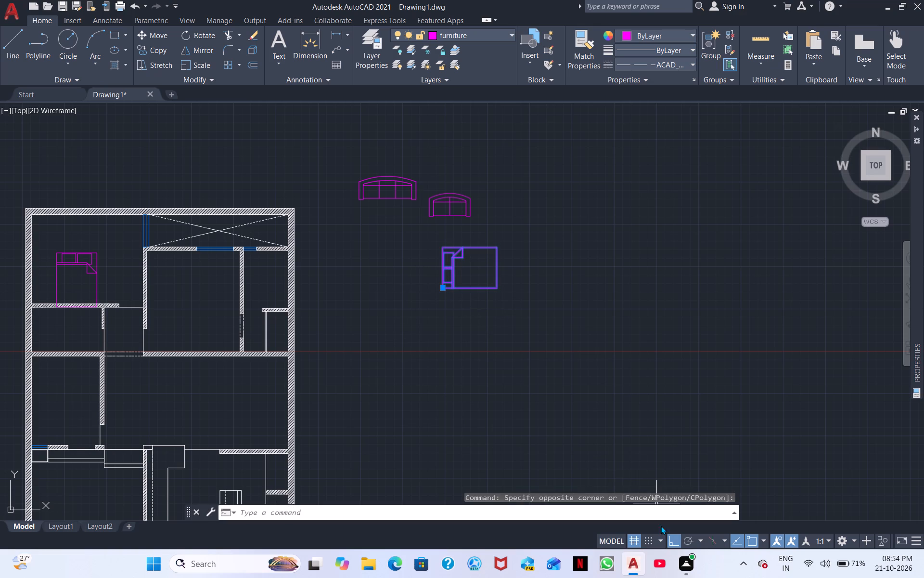
left_click(676, 541)
scroll(425, 392, "up", 2)
middle_click_drag(454, 307, 454, 368)
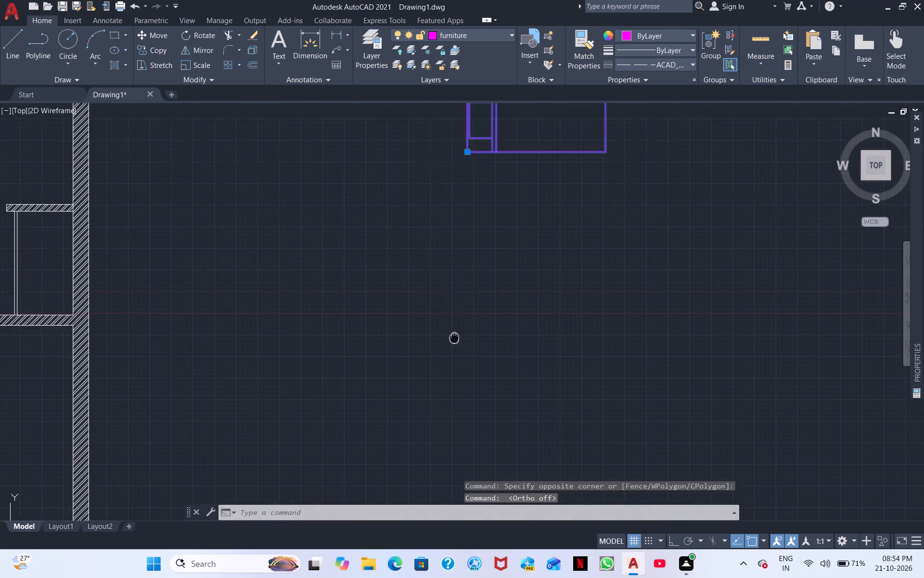
middle_click_drag(454, 368, 494, 577)
scroll(494, 355, "up", 4)
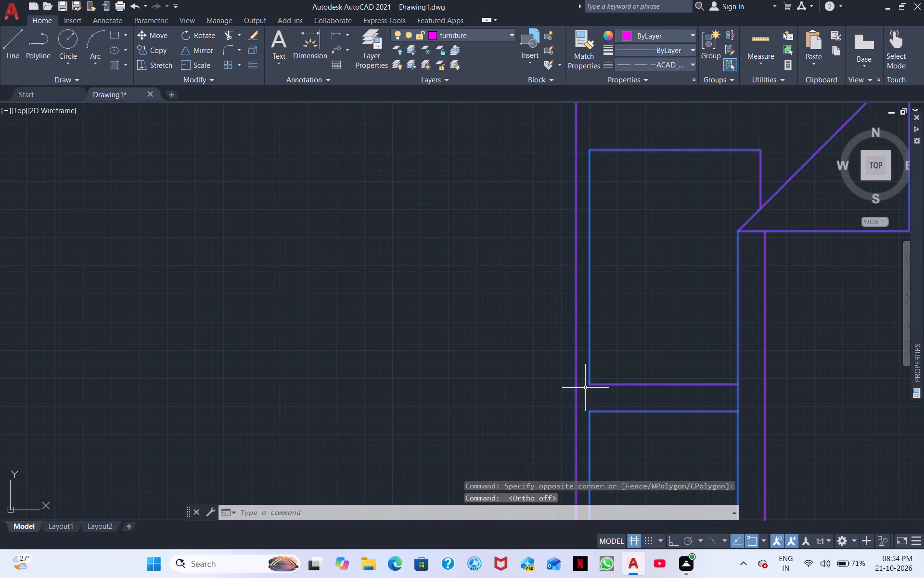
left_click(575, 393)
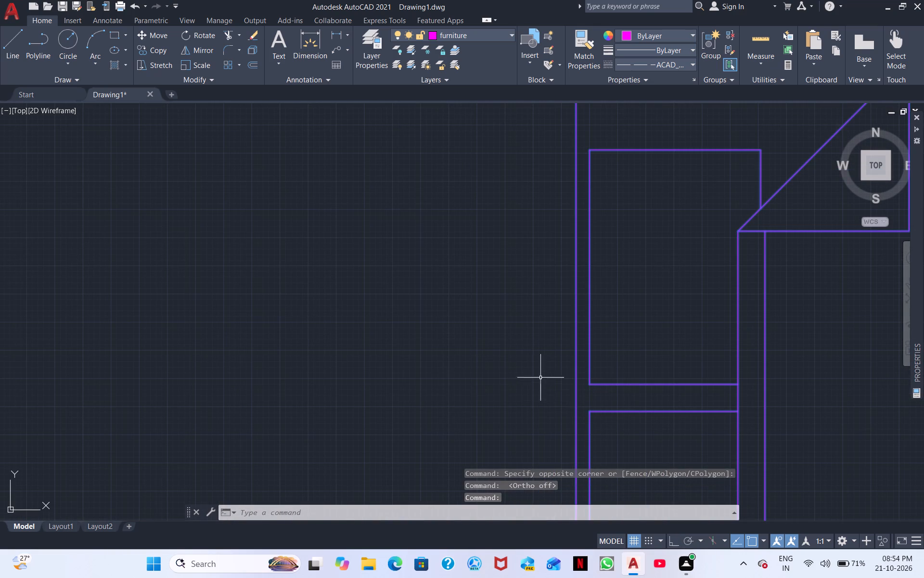
left_click_drag(581, 384, 550, 365)
right_click(543, 359)
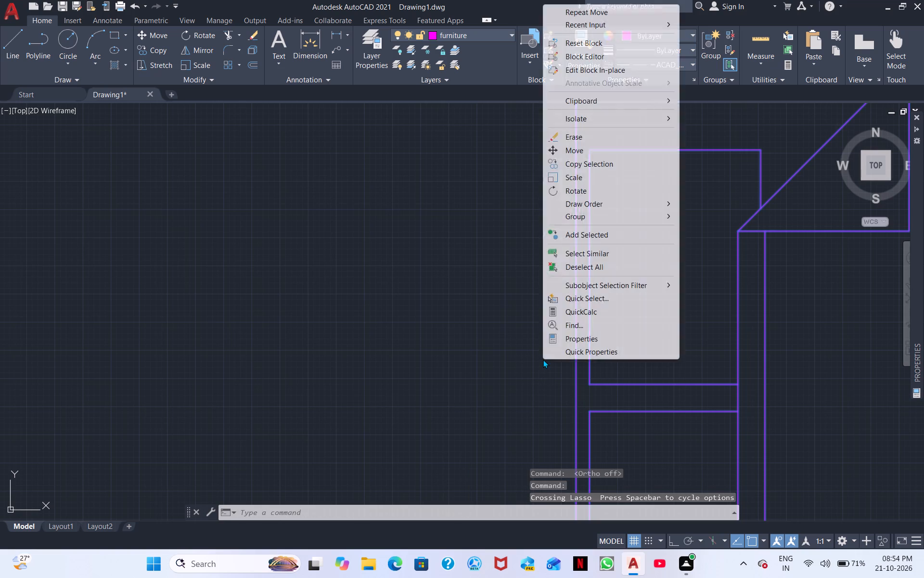
key("Escape")
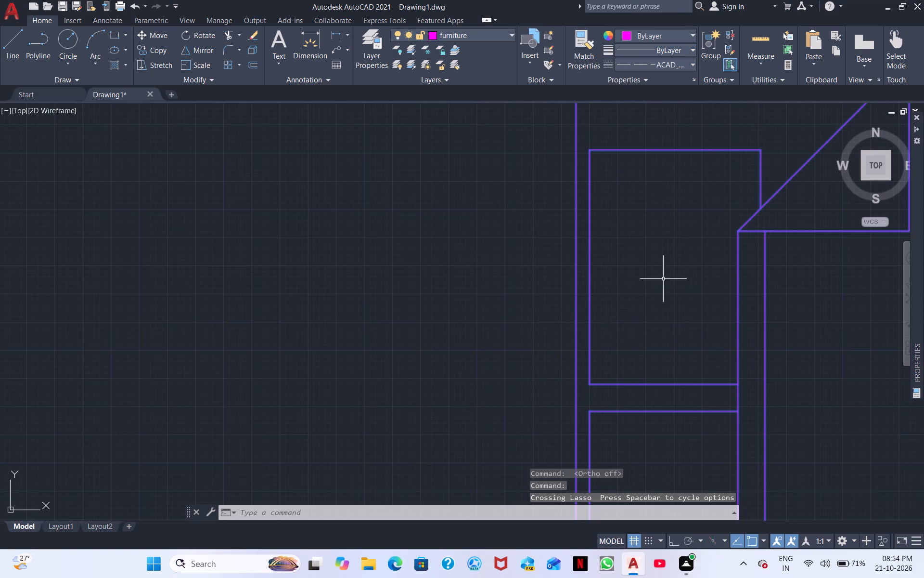
right_click(663, 279)
left_click(697, 335)
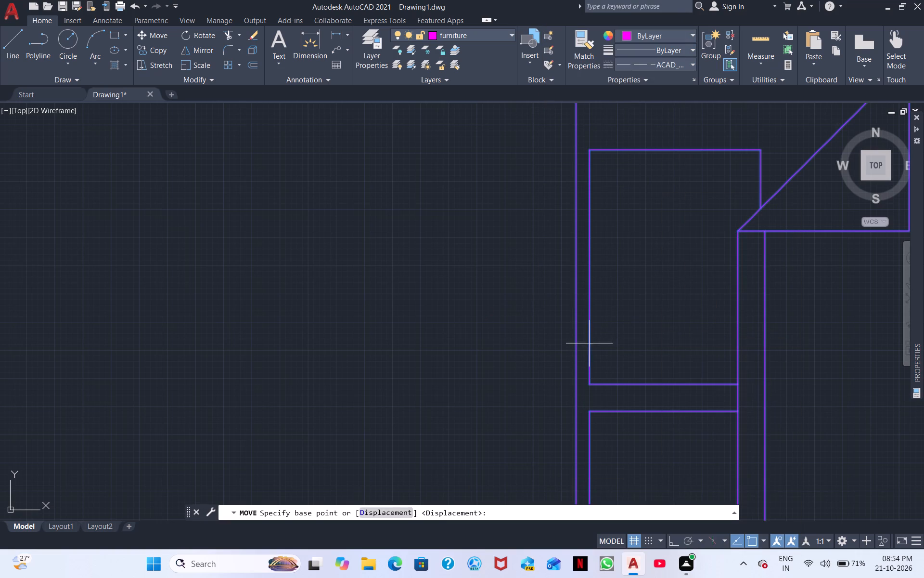
left_click(572, 387)
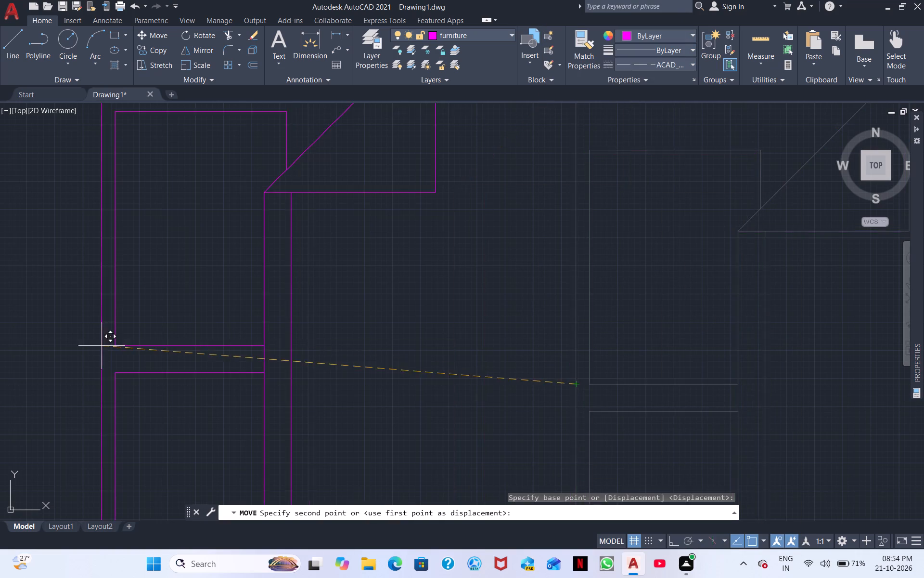
scroll(102, 346, "down", 3)
scroll(5, 342, "down", 2)
middle_click_drag(3, 326, 375, 409)
middle_click_drag(107, 423, 316, 336)
scroll(211, 372, "up", 4)
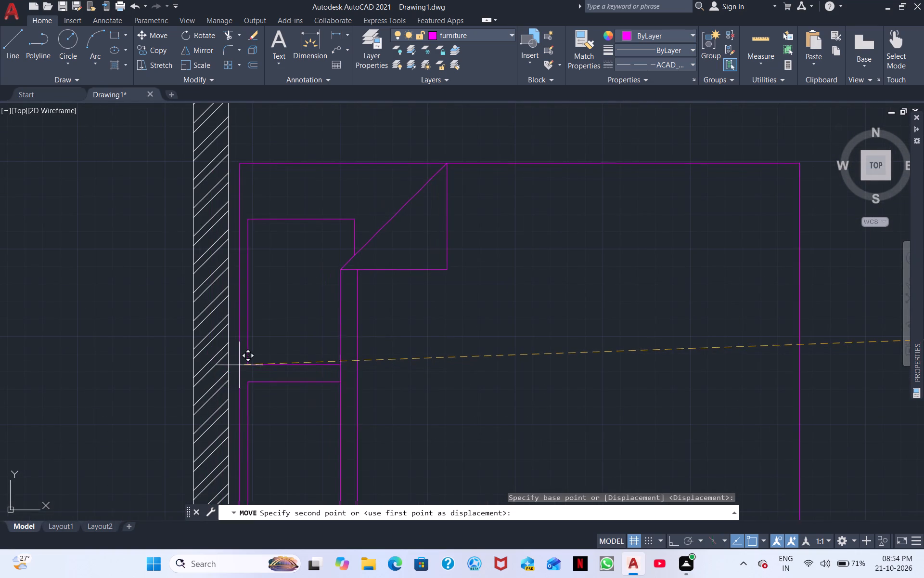
left_click(230, 368)
Move the queen bed in the plan's top-left room up so its headboard meets the inner face of the top wall.
scroll(230, 369, "down", 2)
middle_click_drag(382, 416, 480, 380)
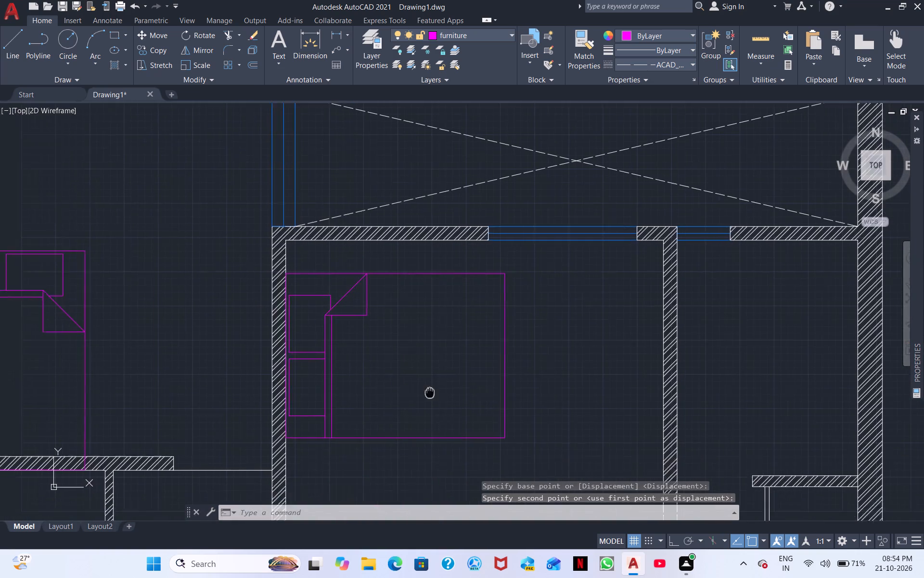
middle_click_drag(480, 380, 507, 373)
left_click_drag(195, 358, 180, 352)
left_click(113, 290)
right_click(113, 290)
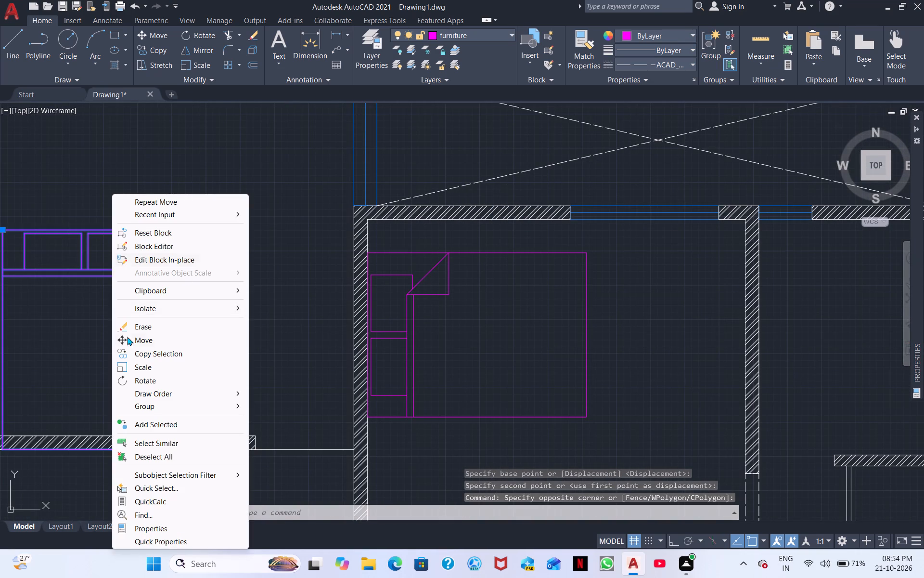
left_click(153, 342)
middle_click_drag(145, 298, 319, 539)
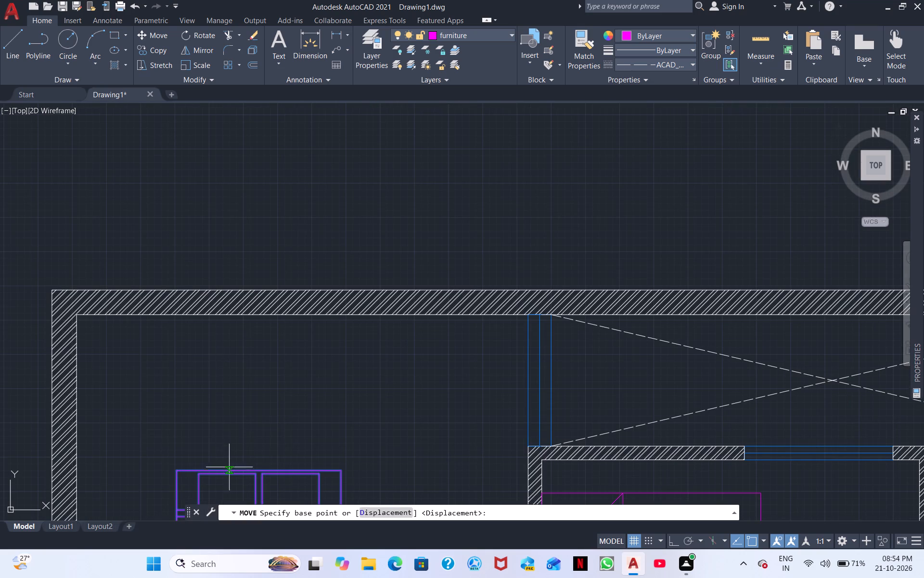
left_click(256, 467)
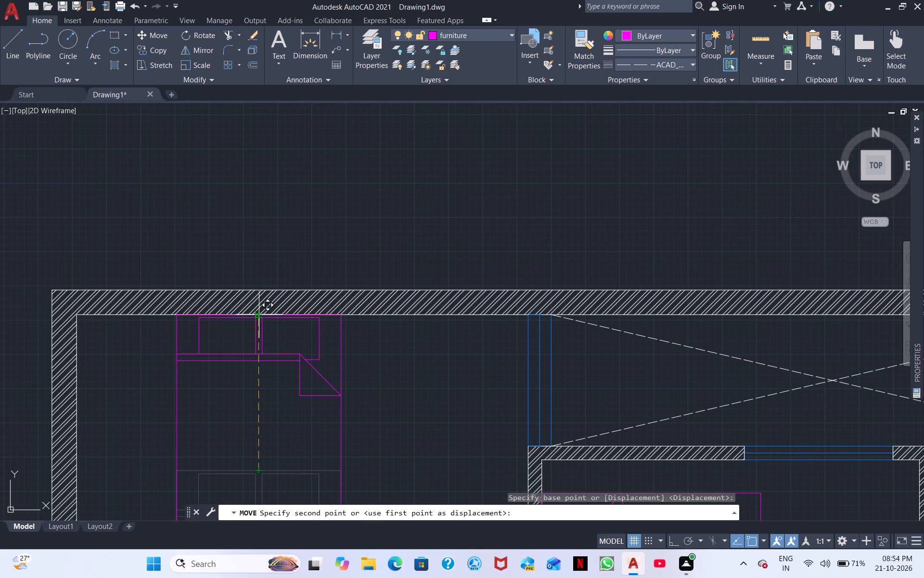
left_click(258, 316)
With Ortho on, rotate the two-seat sofa outside the plan to 270° about the front corner of its left armrest.
scroll(260, 358, "down", 2)
middle_click_drag(293, 394, 108, 272)
middle_click_drag(177, 350, 74, 302)
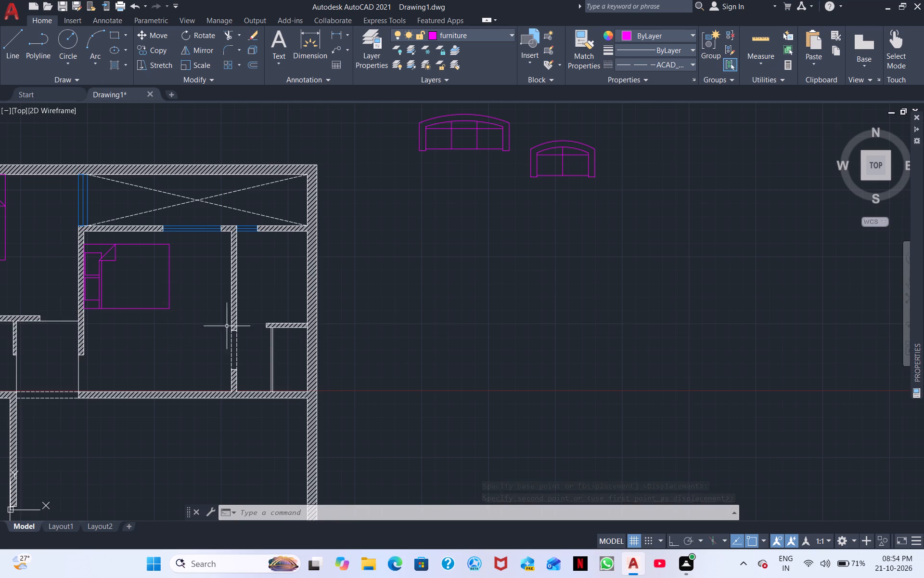
middle_click_drag(222, 289, 139, 266)
middle_click_drag(257, 260, 275, 396)
left_click_drag(512, 311, 513, 311)
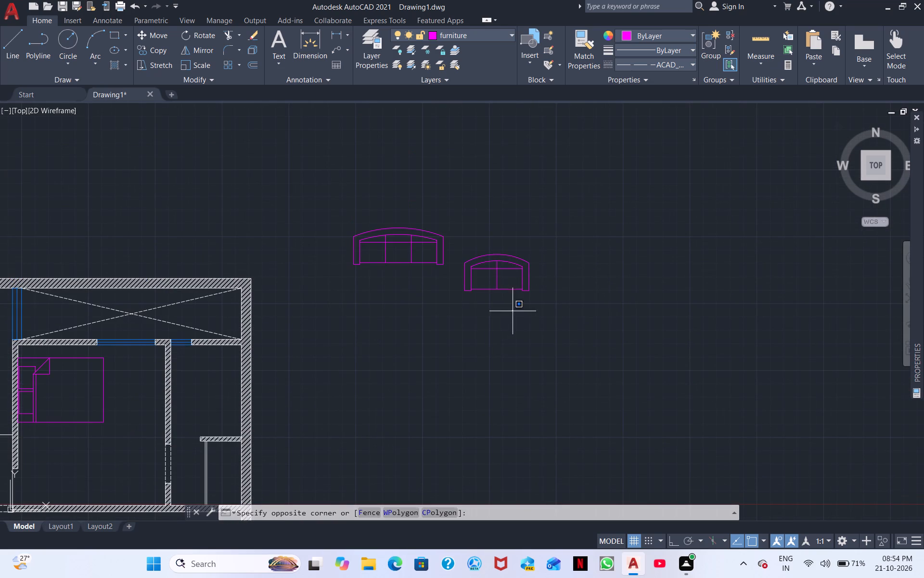
left_click_drag(513, 311, 494, 296)
left_click(461, 261)
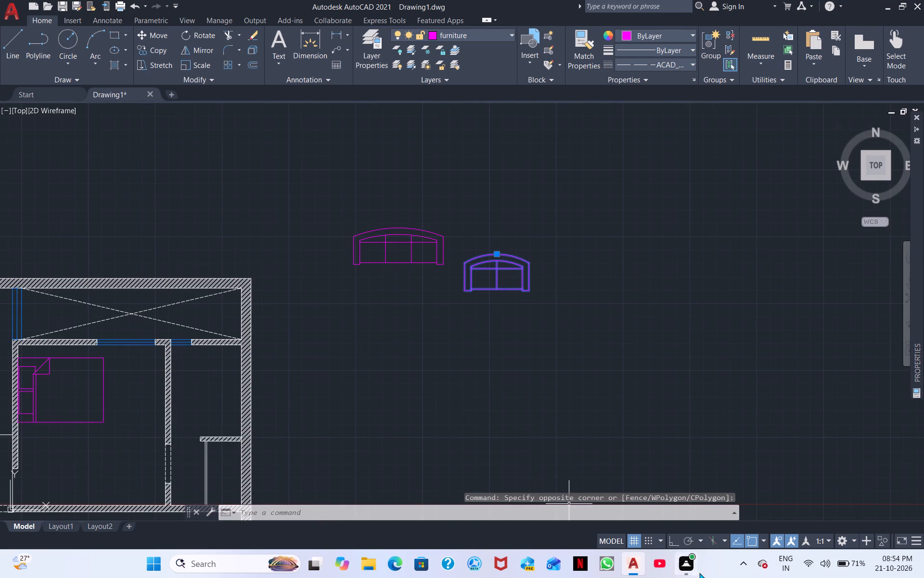
left_click(668, 539)
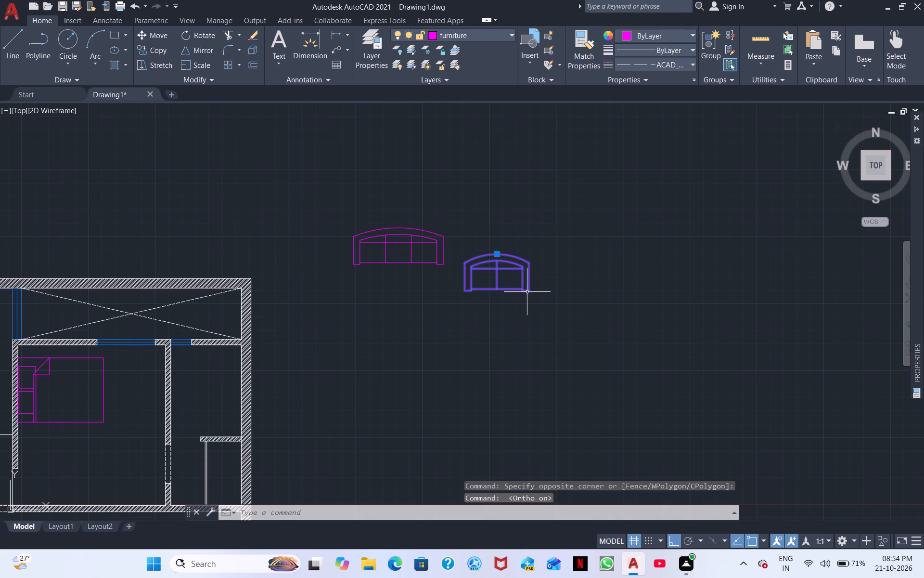
left_click(528, 291)
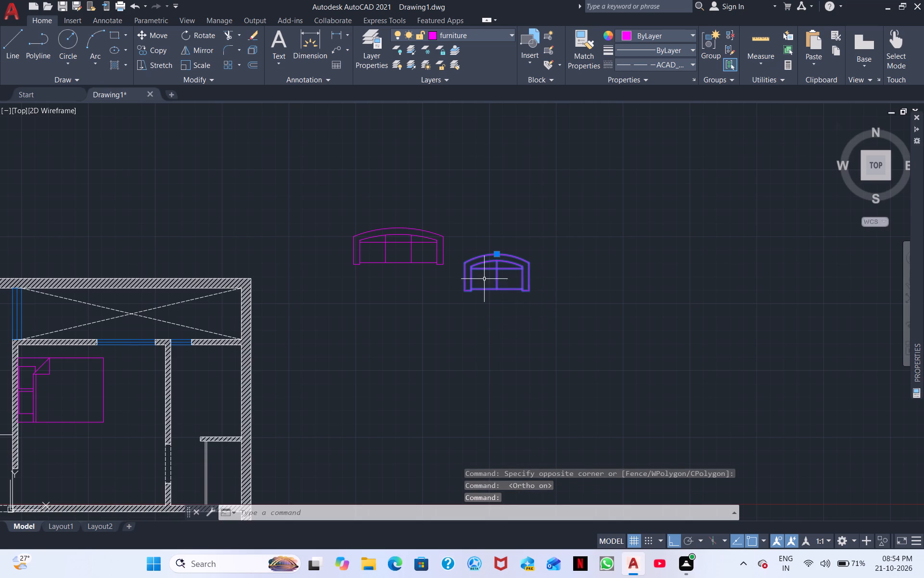
right_click(486, 287)
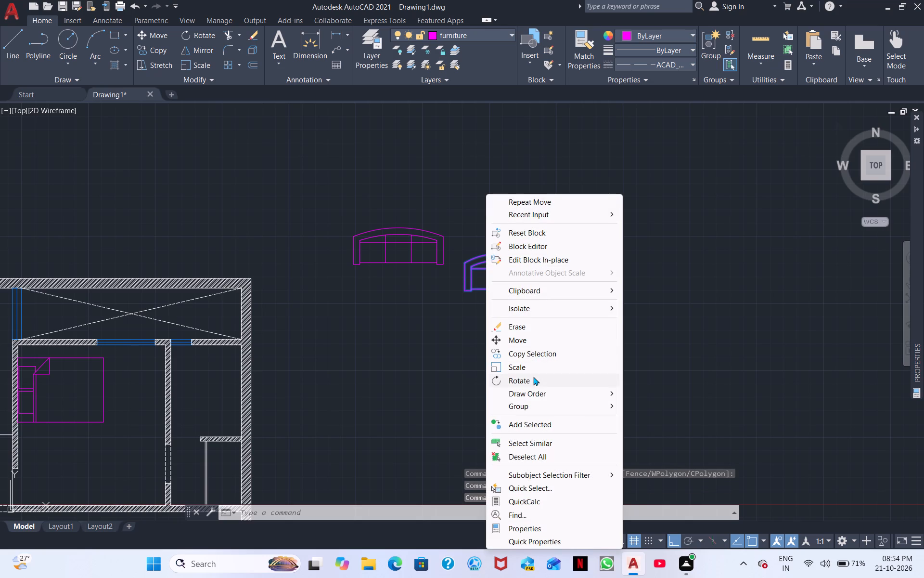
left_click(533, 377)
left_click(471, 292)
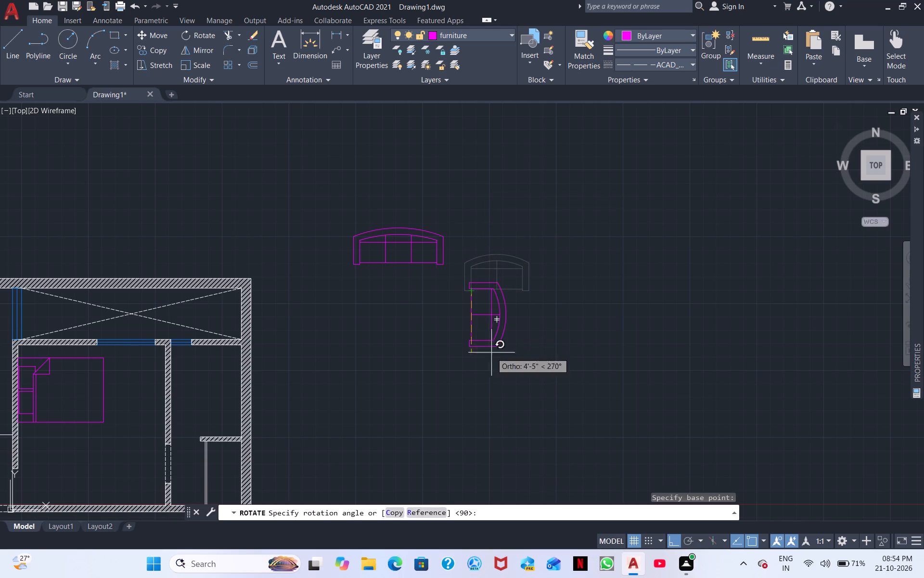
left_click(465, 420)
Move the rotated two-seat sofa horizontally toward the three-seat sofa, stopping just past that sofa's right end.
scroll(468, 406, "down", 1)
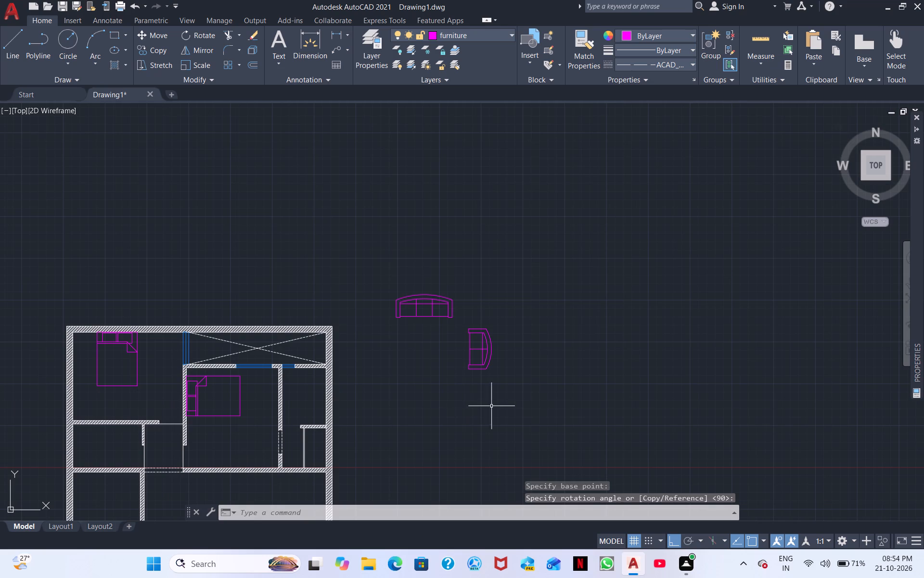
middle_click_drag(501, 396, 496, 396)
left_click(481, 371)
left_click(444, 322)
left_click_drag(446, 325, 453, 336)
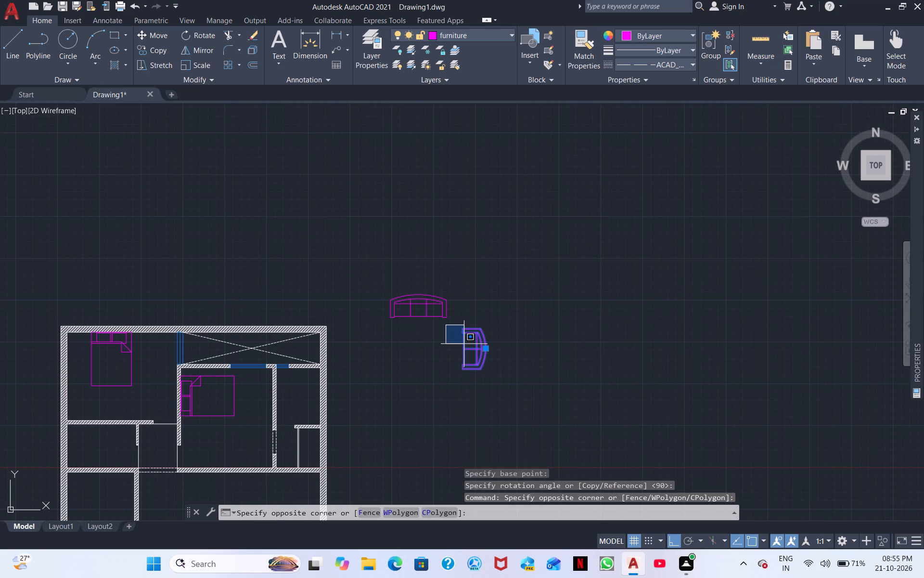
right_click(464, 344)
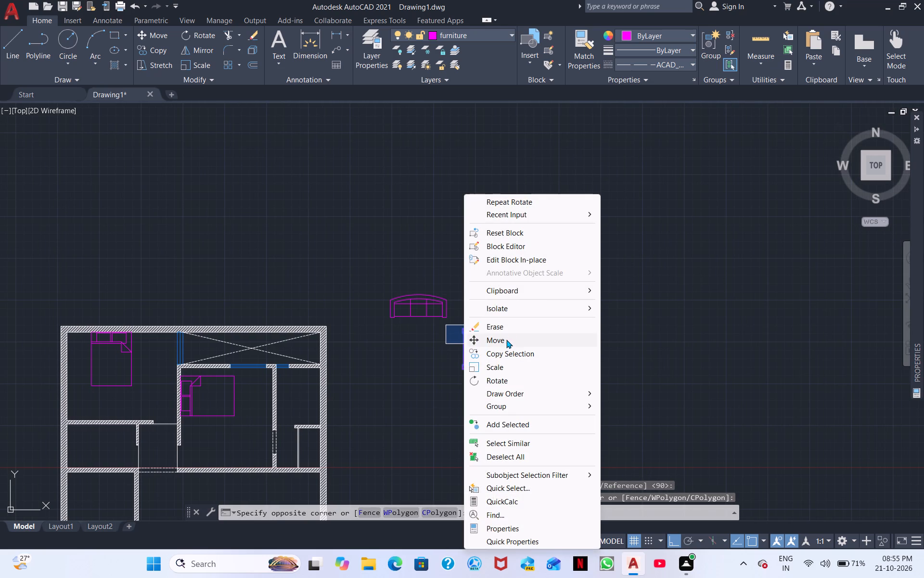
left_click(506, 340)
scroll(467, 350, "up", 3)
left_click(450, 267)
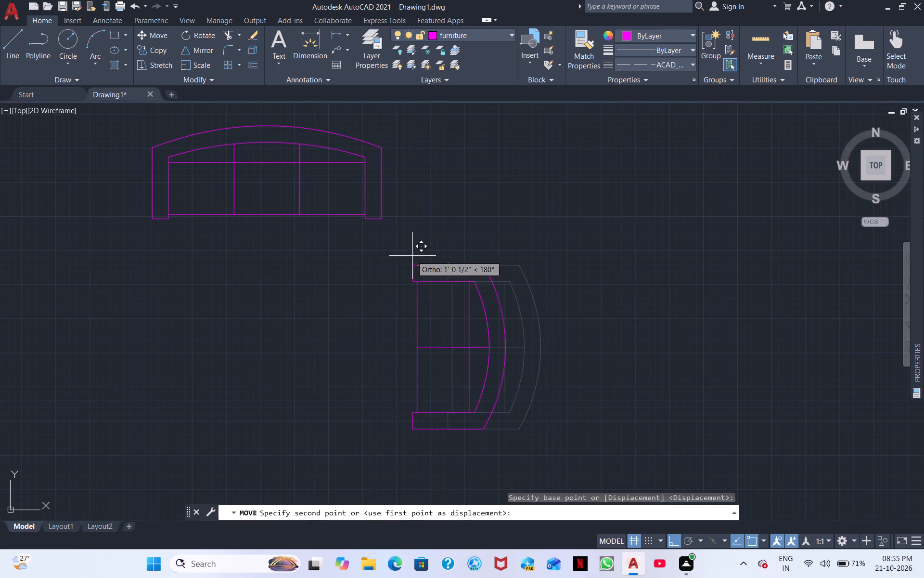
left_click(393, 245)
Mirror the three-seat sofa across the line joining its armrest fronts, keeping the original sofa.
middle_click_drag(307, 325, 489, 345)
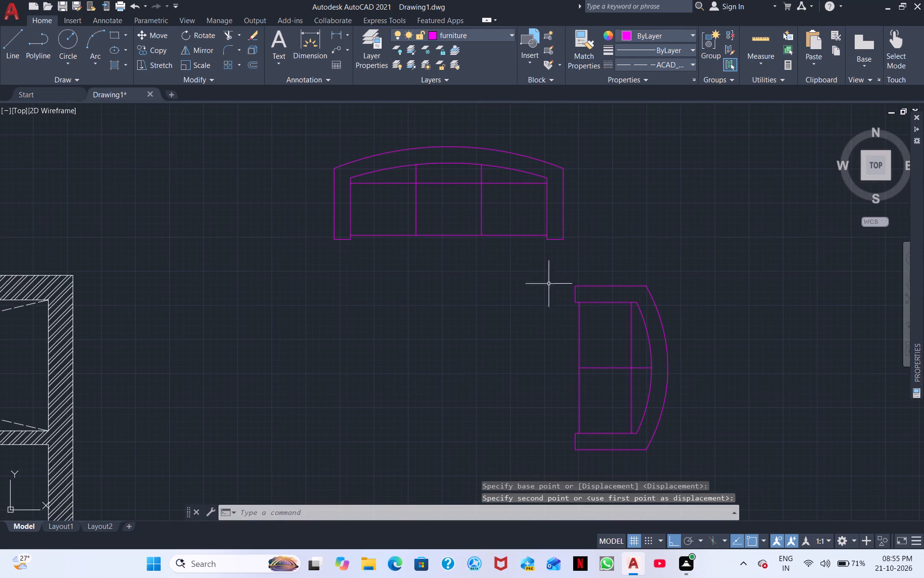
left_click_drag(563, 265, 545, 261)
left_click(386, 208)
right_click_drag(385, 208, 381, 213)
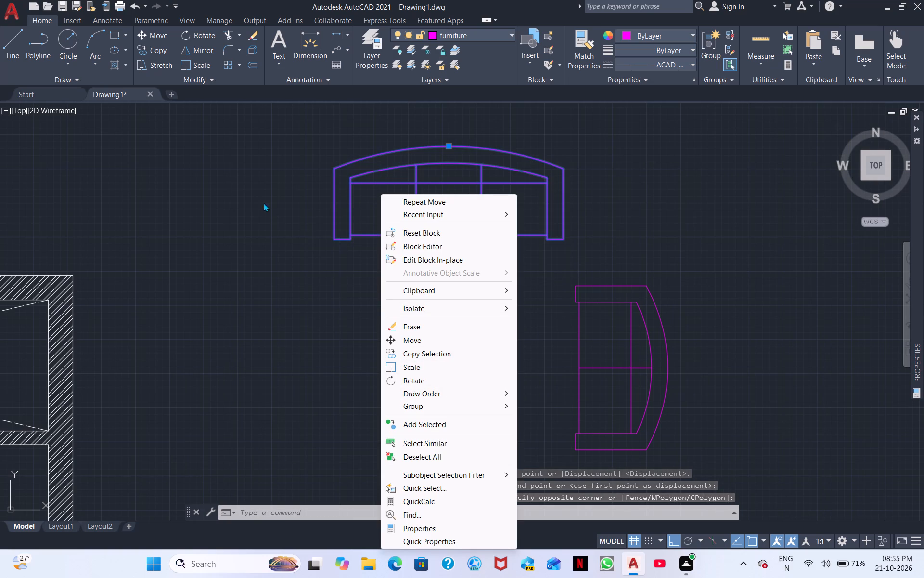
left_click(205, 49)
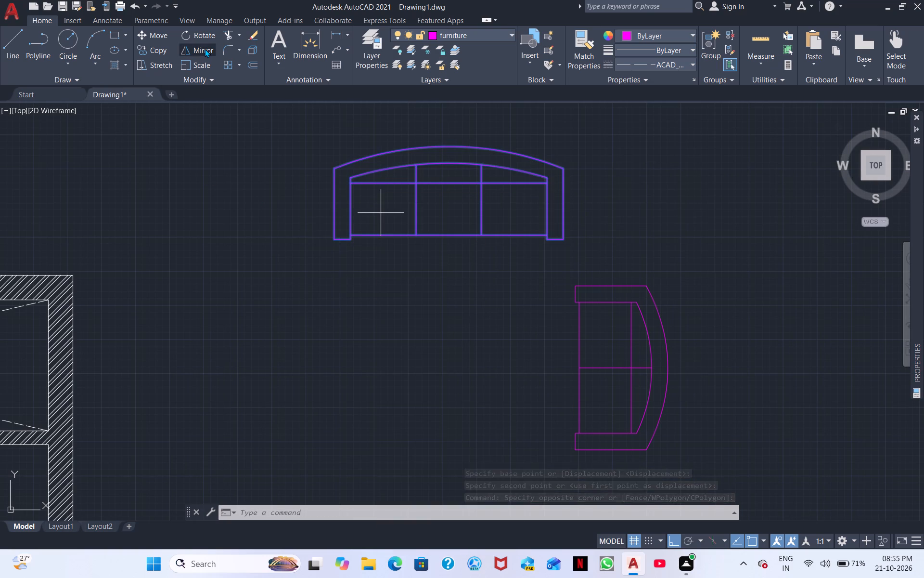
left_click_drag(348, 242, 353, 245)
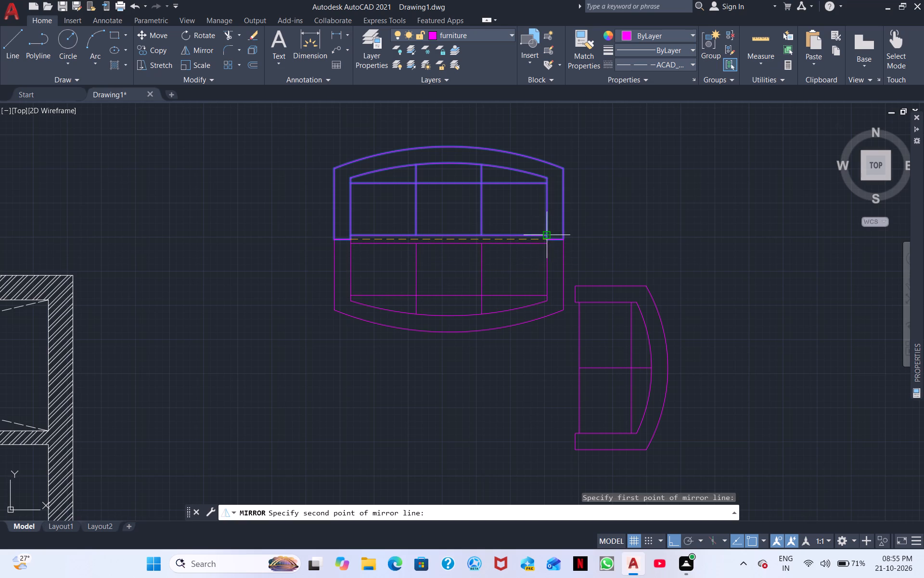
scroll(537, 245, "up", 4)
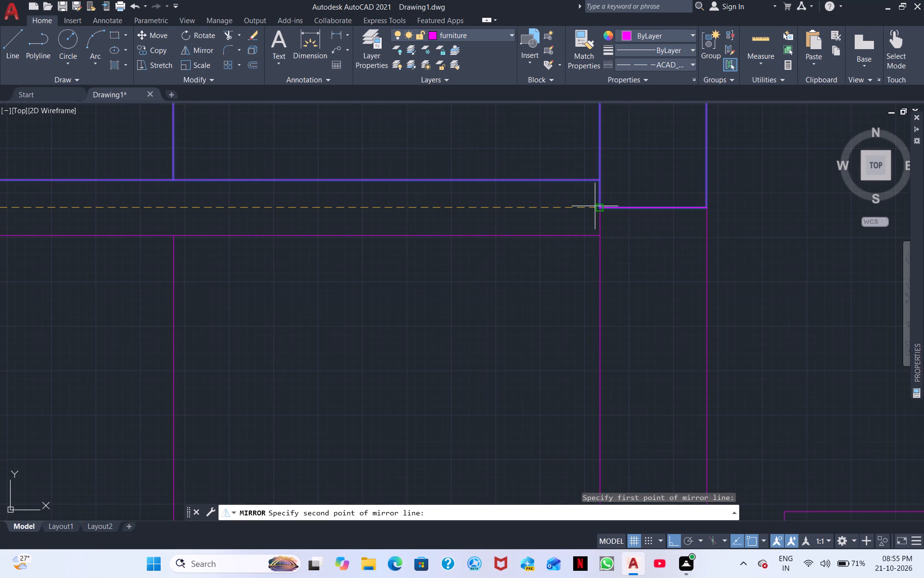
left_click(595, 206)
scroll(444, 228, "down", 2)
right_click(427, 256)
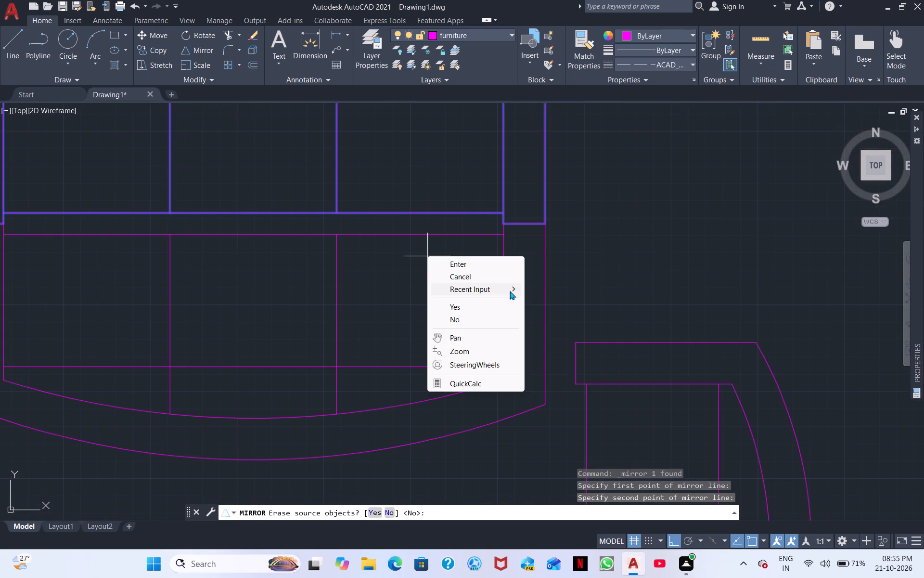
left_click(467, 266)
Move the mirrored three-seat sofa straight down until it sits just below the two-seat sofa's lower end, facing the original.
scroll(380, 241, "up", 2)
left_click_drag(398, 355, 396, 357)
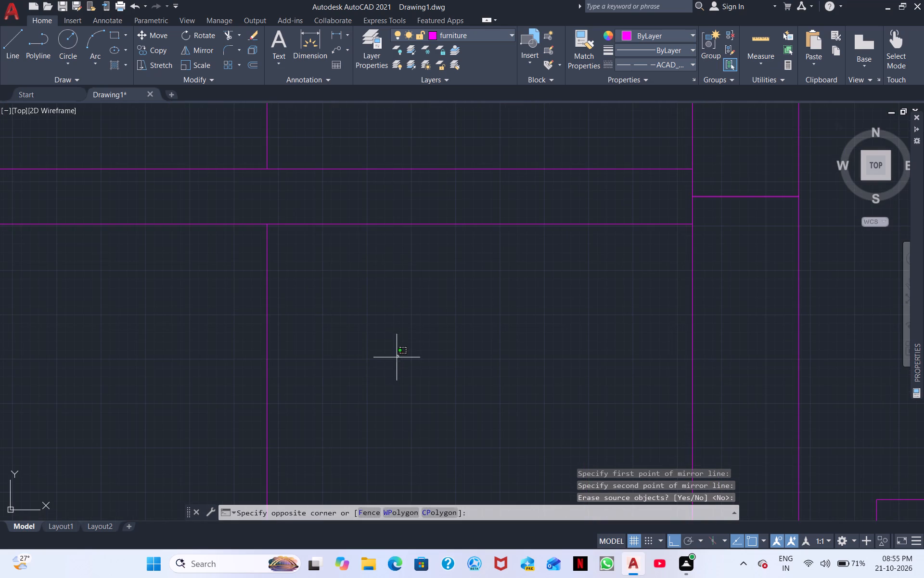
left_click_drag(396, 357, 369, 353)
left_click_drag(242, 263, 242, 271)
right_click_drag(242, 272, 246, 289)
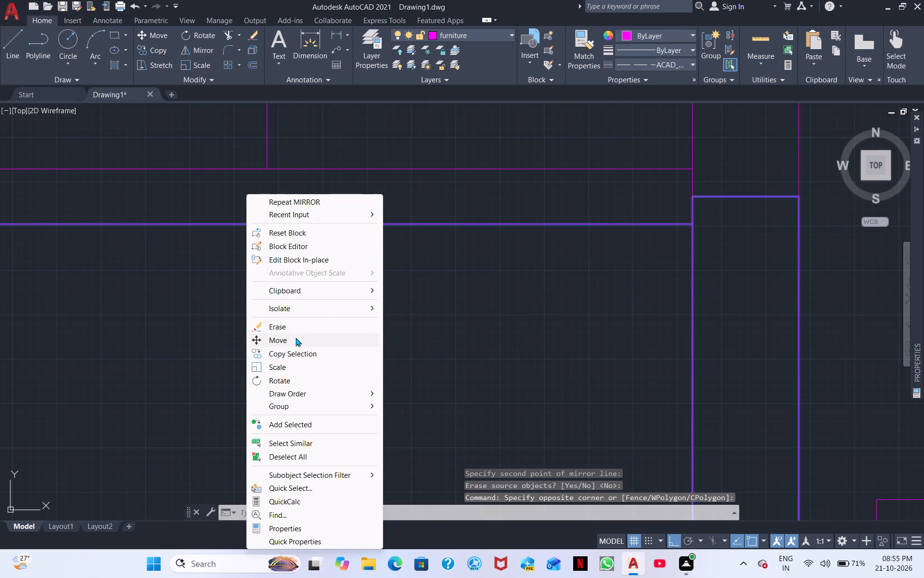
left_click(295, 338)
scroll(291, 327, "down", 4)
middle_click_drag(287, 329, 318, 284)
left_click(316, 266)
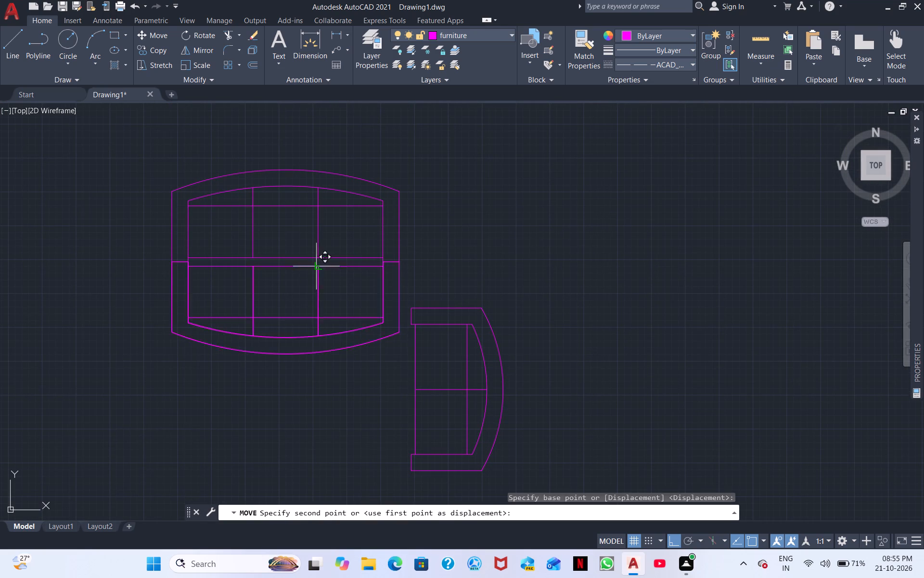
middle_click_drag(282, 444, 289, 290)
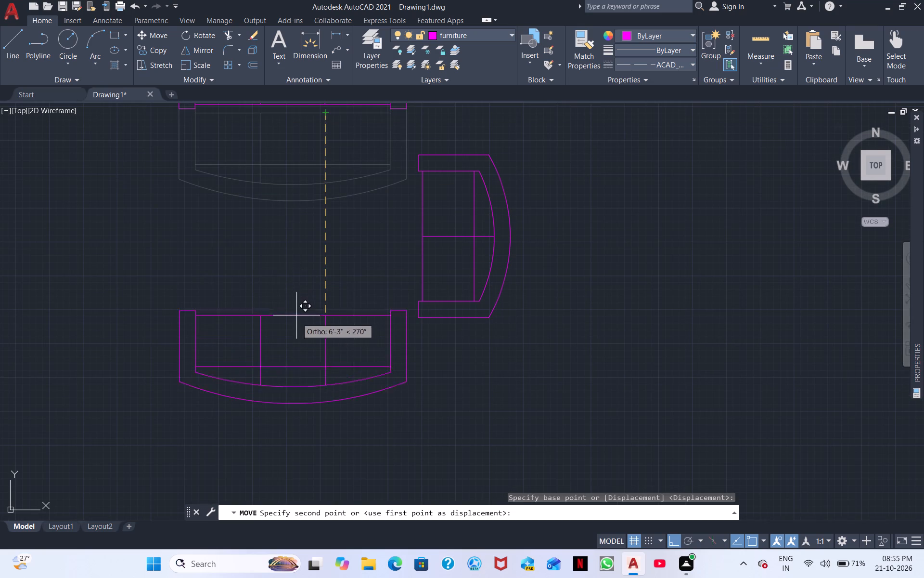
left_click(300, 328)
middle_click_drag(285, 277, 290, 299)
scroll(286, 285, "down", 2)
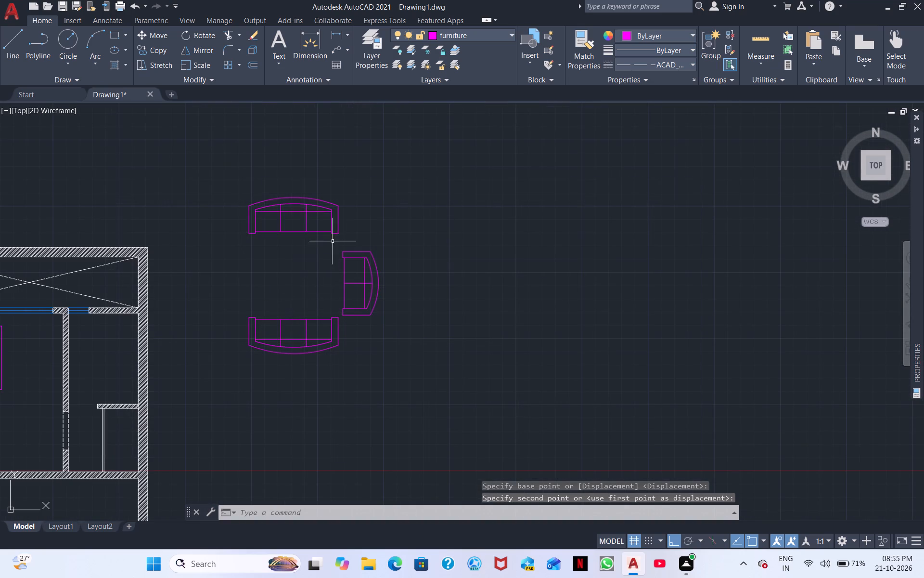
Move the upper three-seat sofa straight down about 0'-11" toward the two-seat sofa.
left_click_drag(338, 243, 332, 238)
left_click(277, 195)
right_click(277, 195)
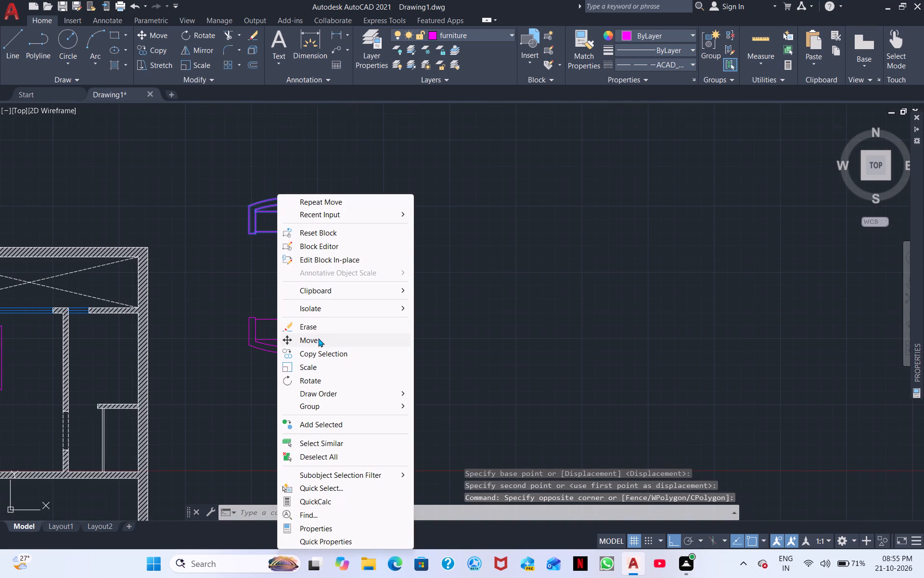
left_click(318, 337)
left_click(306, 228)
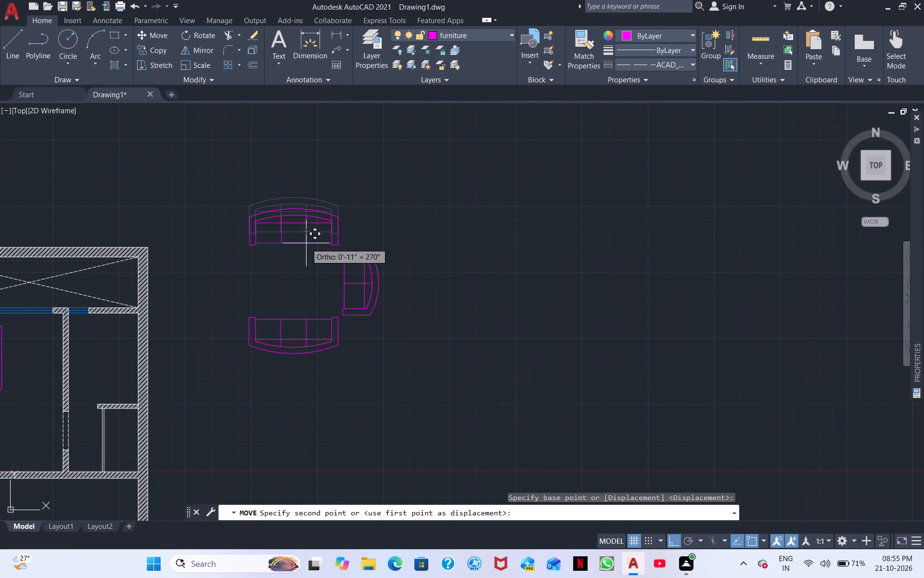
left_click(306, 243)
Move the upper three-seat sofa down about another 0'-5", leaving it just above the two-seat sofa's upper end.
scroll(306, 244, "up", 2)
left_click_drag(340, 260, 320, 246)
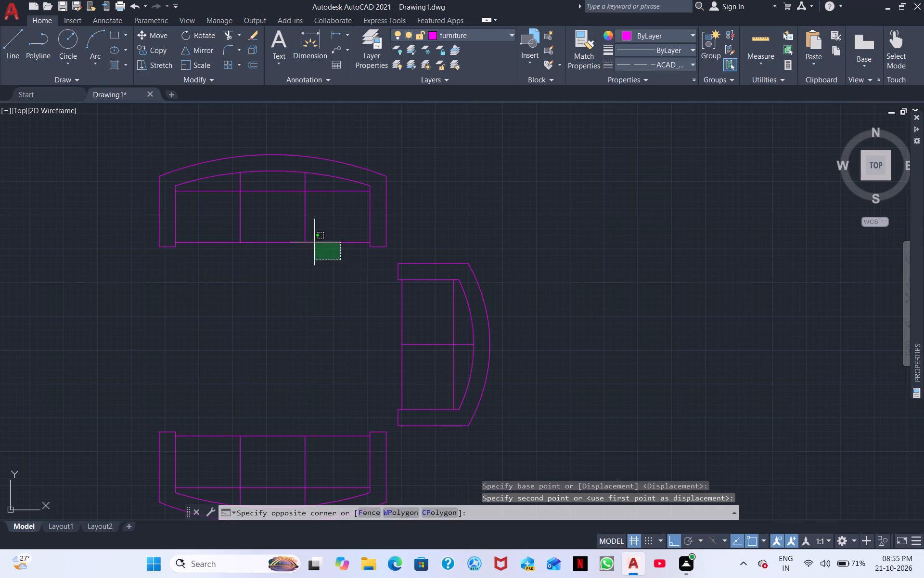
left_click(295, 225)
right_click(296, 245)
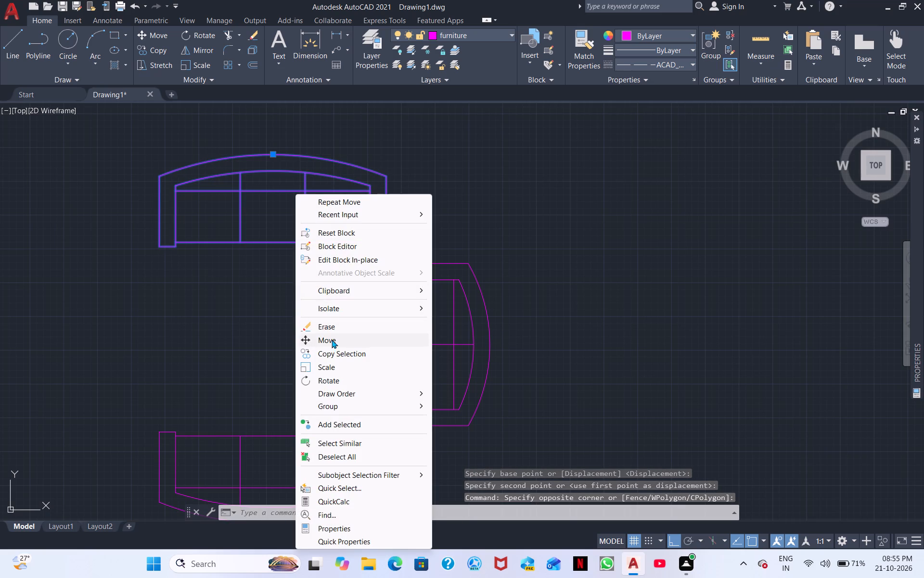
left_click(332, 340)
left_click(306, 238)
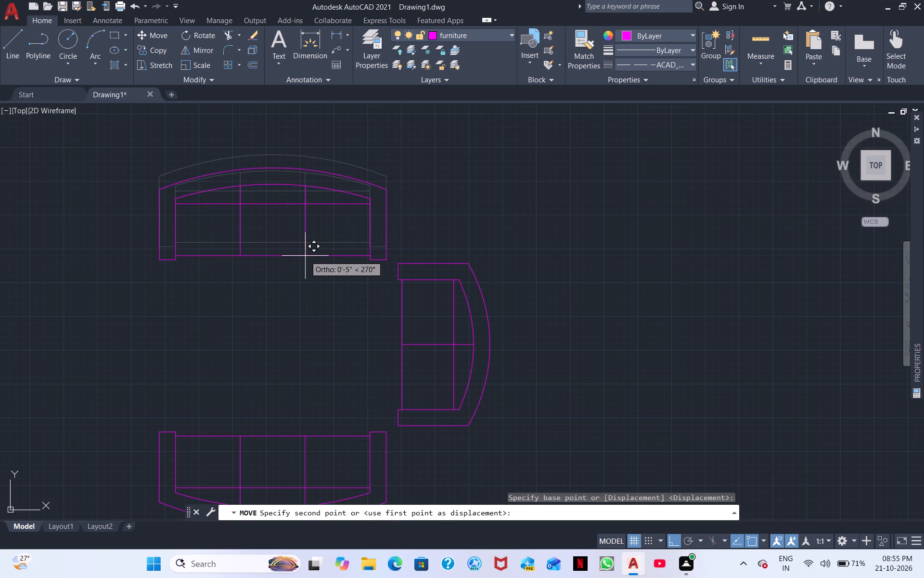
left_click(305, 256)
middle_click_drag(316, 297, 290, 233)
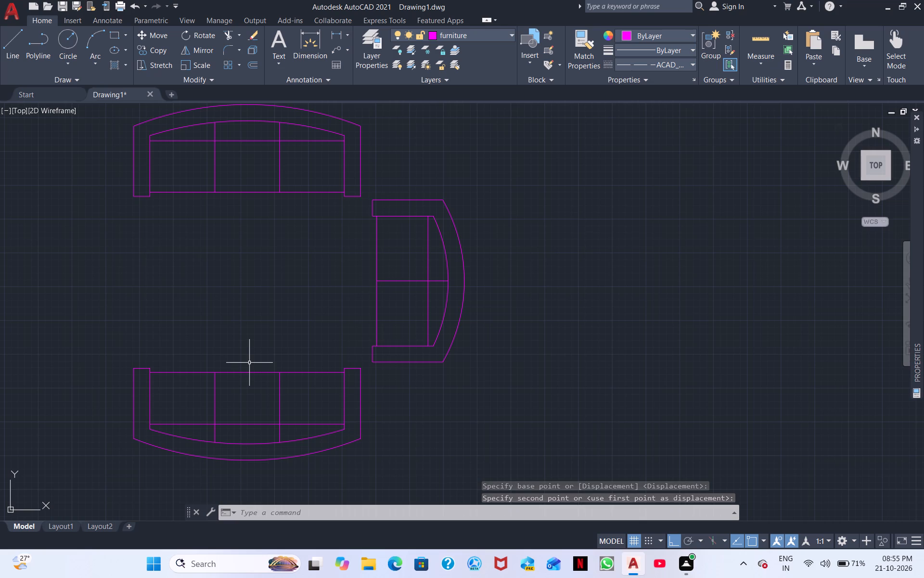
Insert the DesignCenter block Table - Rectangular Woodgrain 60 x 30 in. at scale 1 and rotation 0 between the two three-seat sofas.
key("d")
key("c")
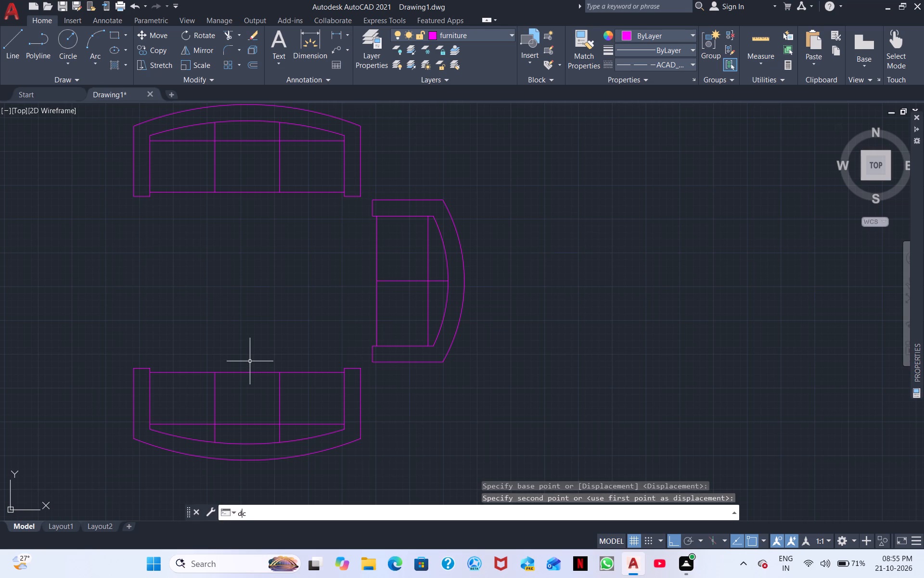
key("space")
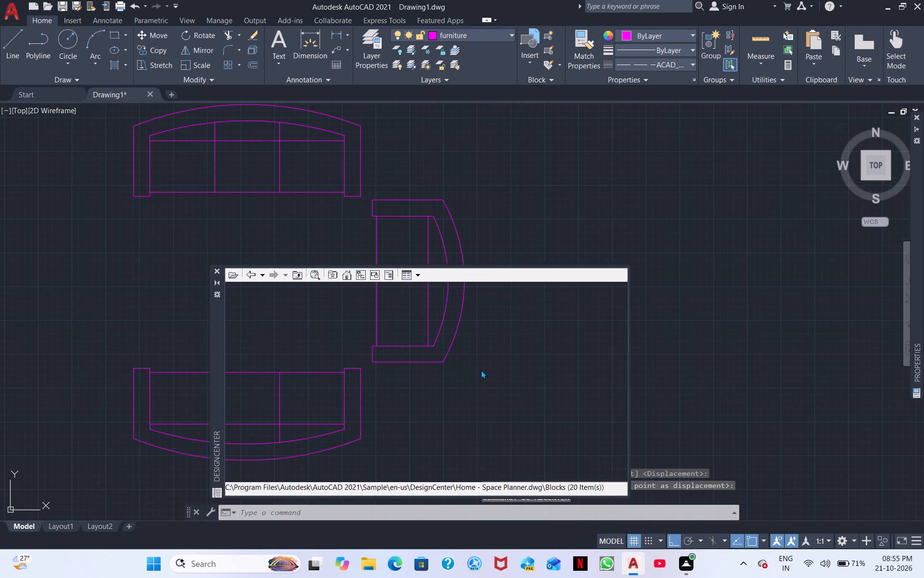
left_click(302, 399)
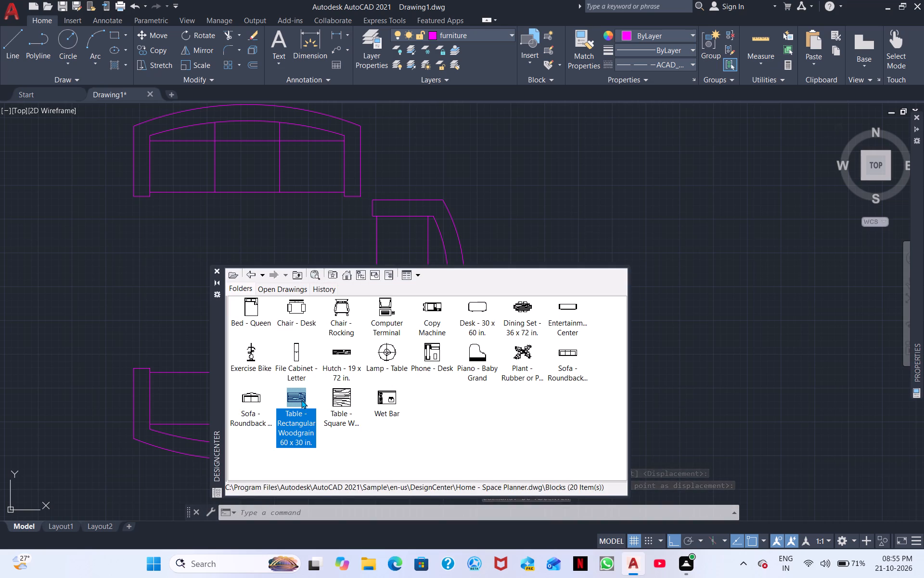
double_click(301, 400)
left_click(541, 360)
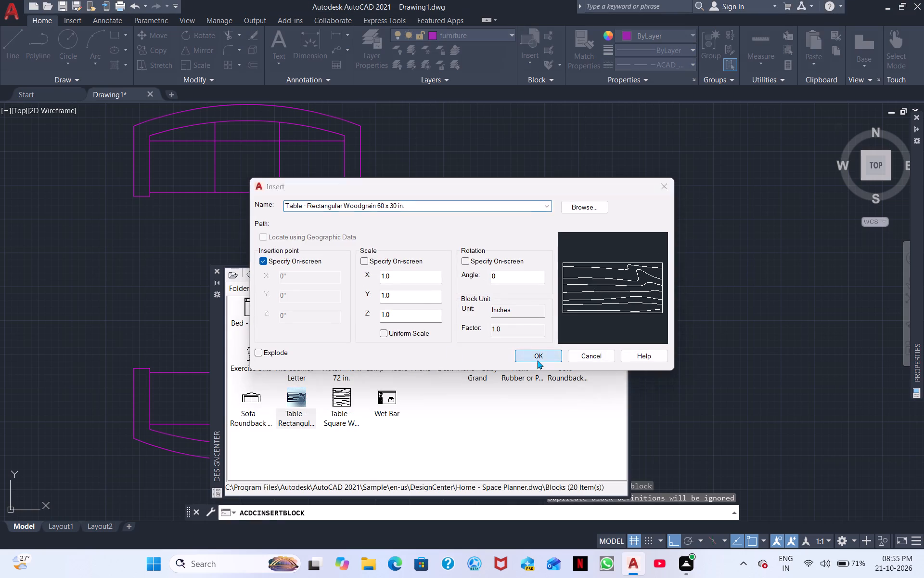
left_click(170, 236)
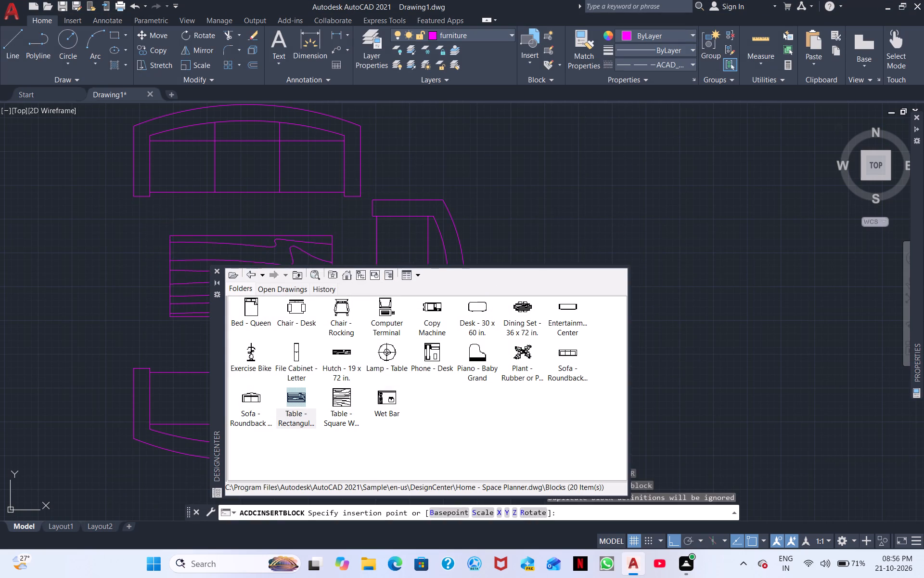
key("Escape")
scroll(169, 238, "down", 2)
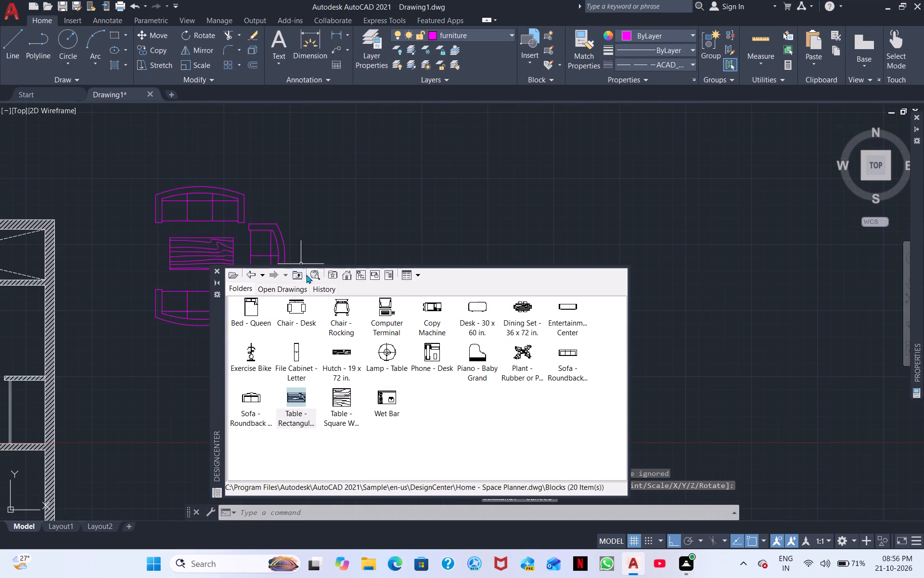
left_click(214, 269)
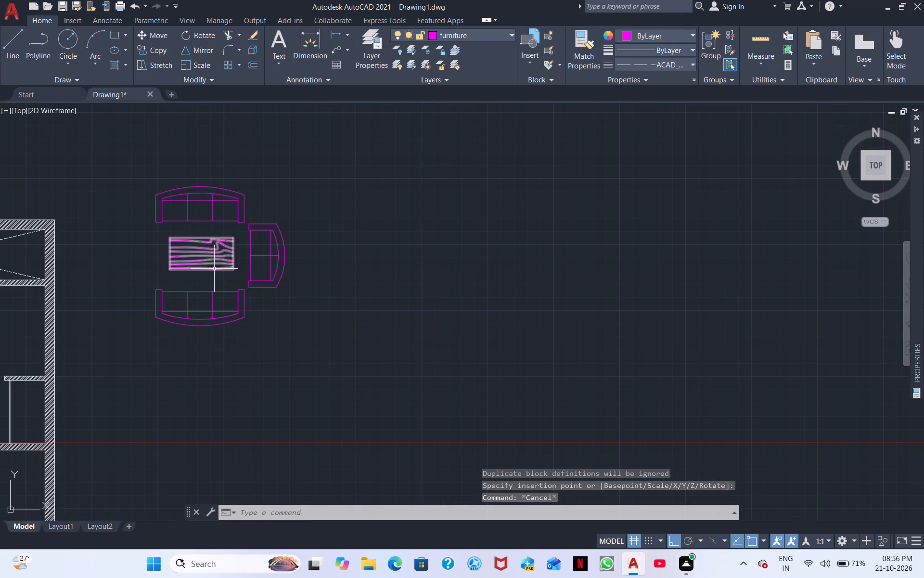
Scale the three sofas and table down freehand to under half size about the front right armrest corner of the lower sofa.
middle_click_drag(283, 296, 291, 315)
scroll(326, 307, "down", 2)
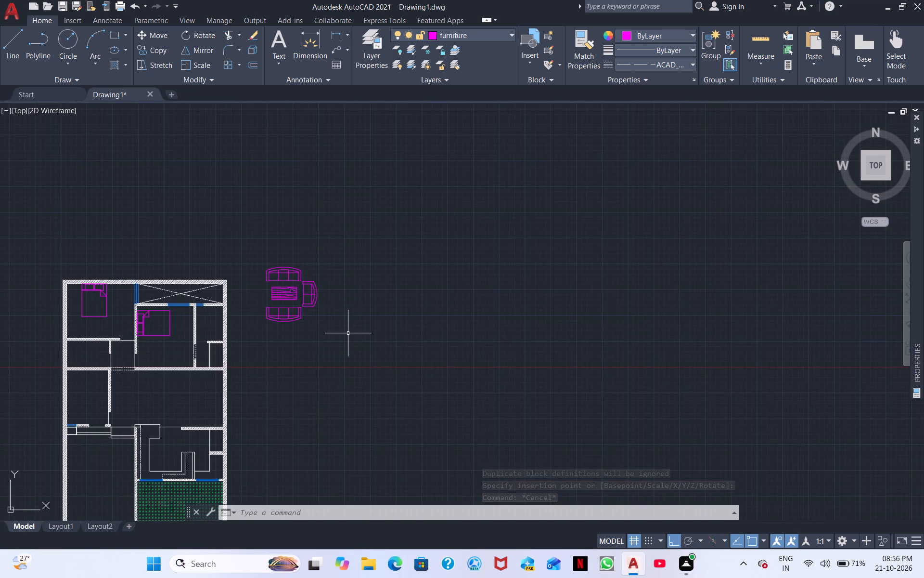
left_click_drag(348, 333, 342, 329)
left_click(252, 257)
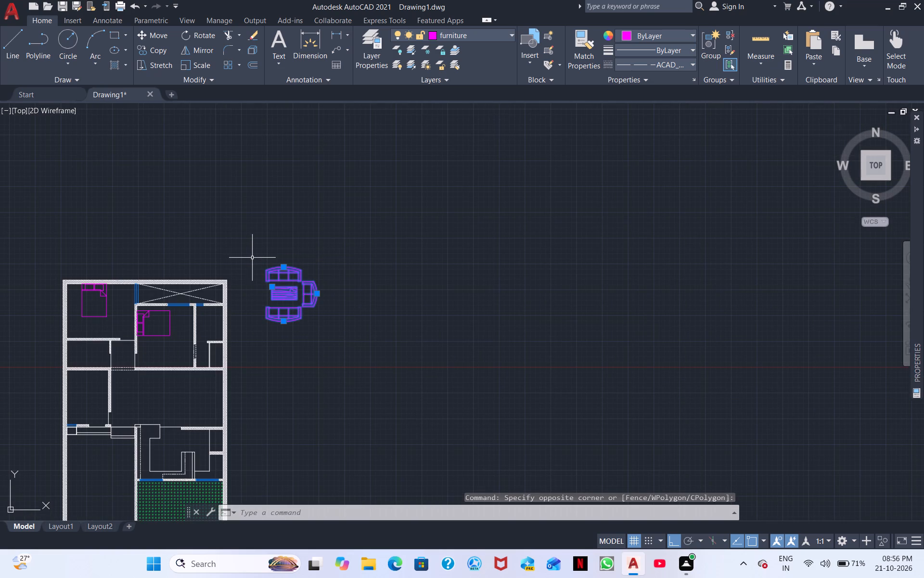
scroll(252, 258, "up", 3)
middle_click_drag(310, 290, 266, 176)
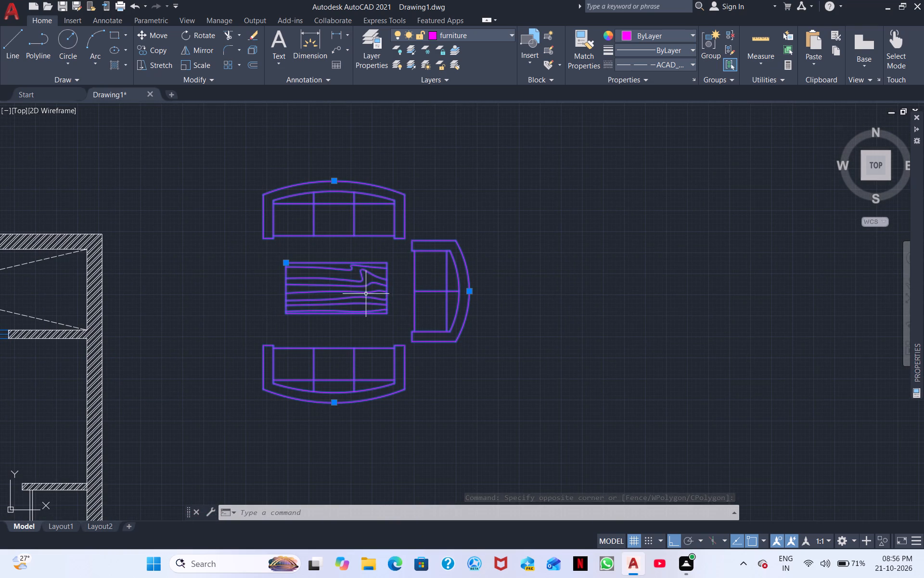
right_click(464, 370)
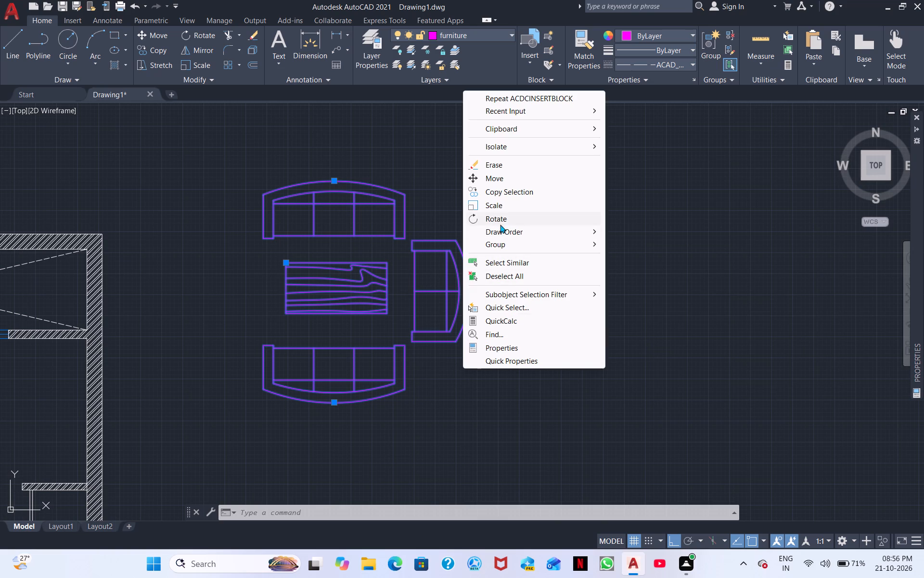
left_click(500, 208)
left_click(406, 343)
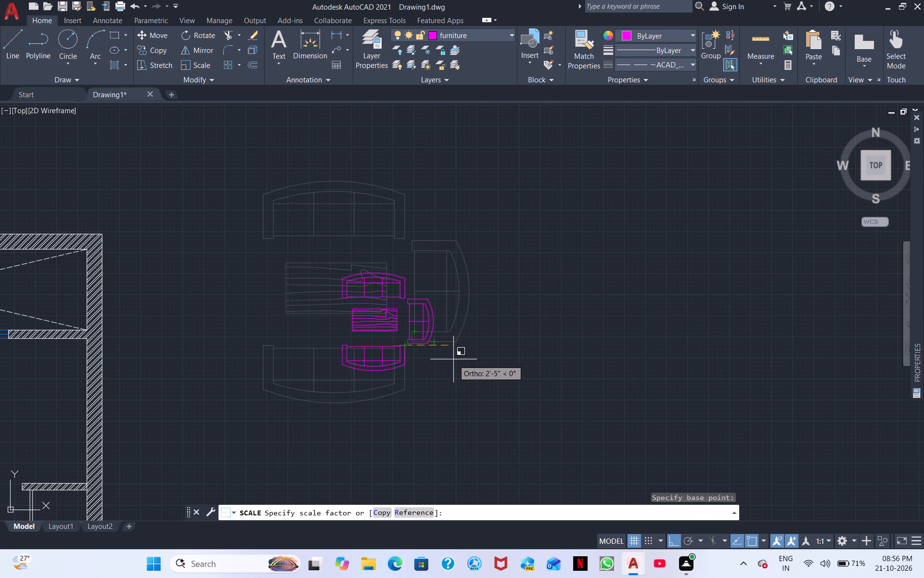
left_click(450, 353)
With Ortho off, move the reduced sofa set and table into the plan's wide middle room, near its right wall.
scroll(449, 353, "down", 2)
middle_click_drag(451, 362, 497, 355)
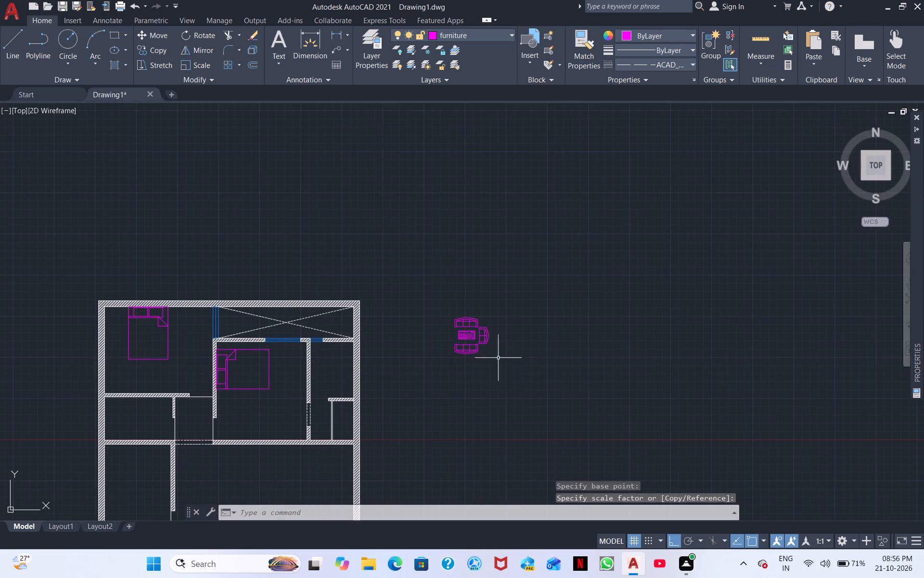
left_click(522, 384)
left_click(434, 318)
right_click(449, 365)
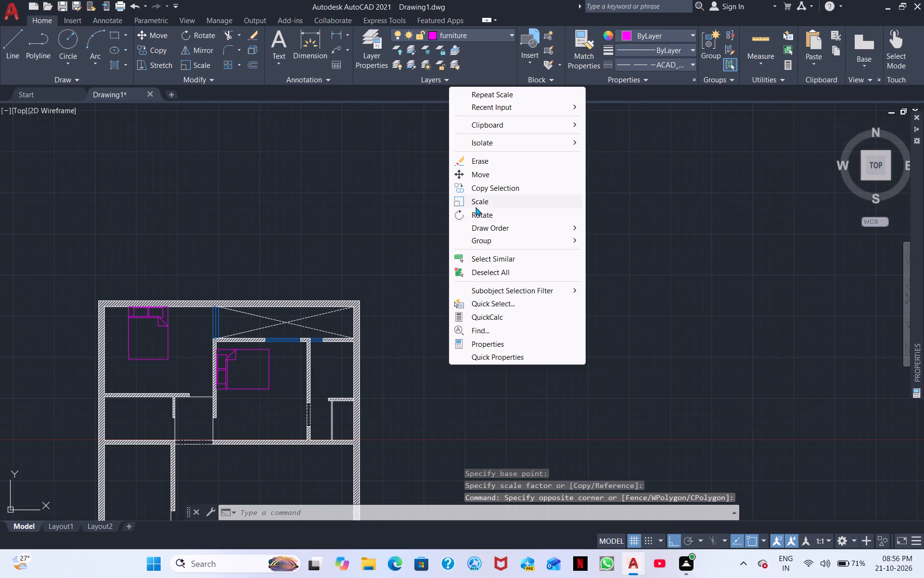
left_click(492, 175)
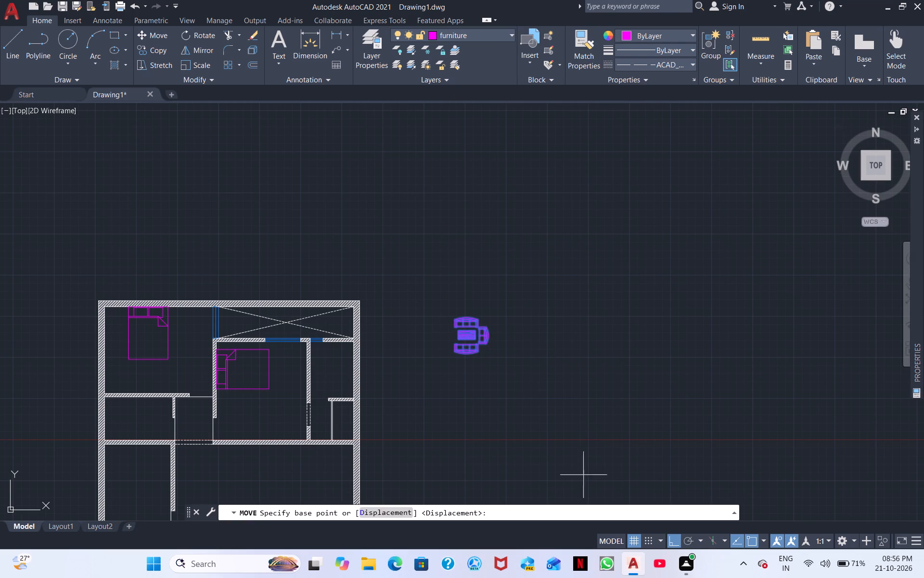
left_click(673, 542)
left_click(465, 341)
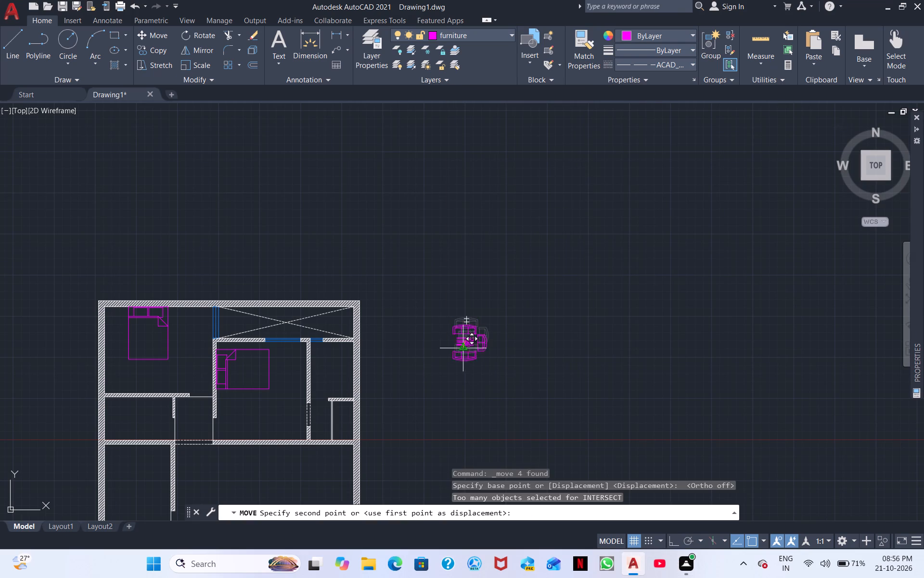
middle_click_drag(380, 444, 476, 333)
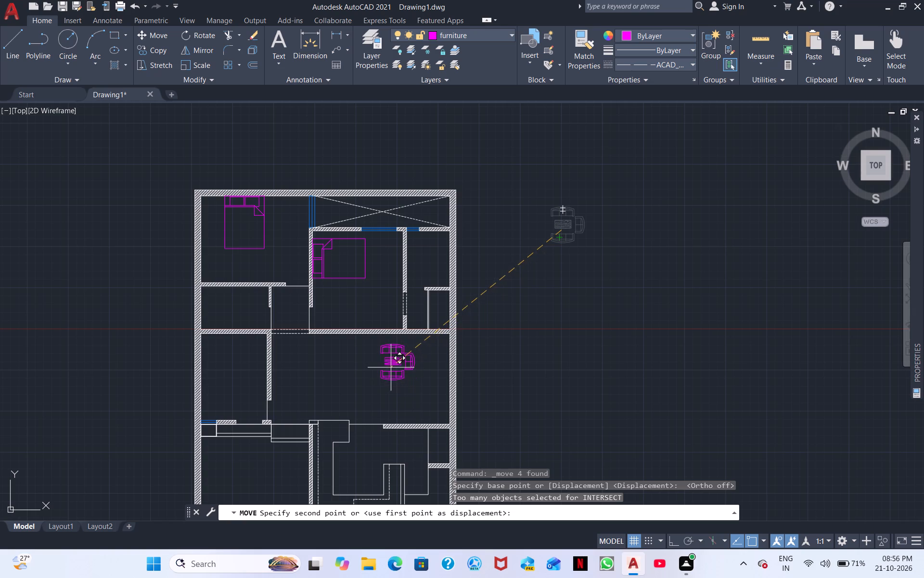
left_click(417, 392)
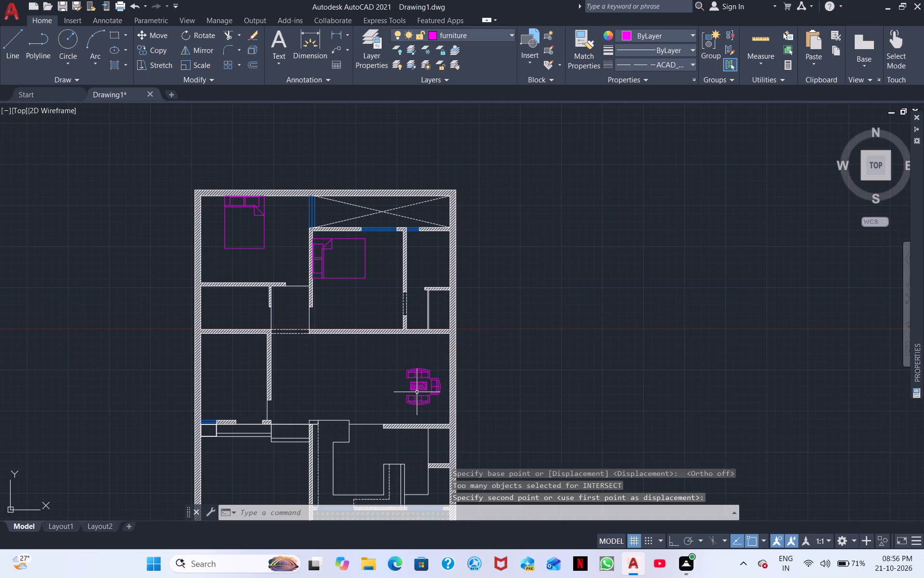
Scale the sofa set and table up freehand about the lower sofa's back right corner until the two-seat sofa nearly reaches the right wall.
scroll(416, 393, "down", 2)
scroll(416, 393, "up", 7)
middle_click_drag(466, 411, 466, 397)
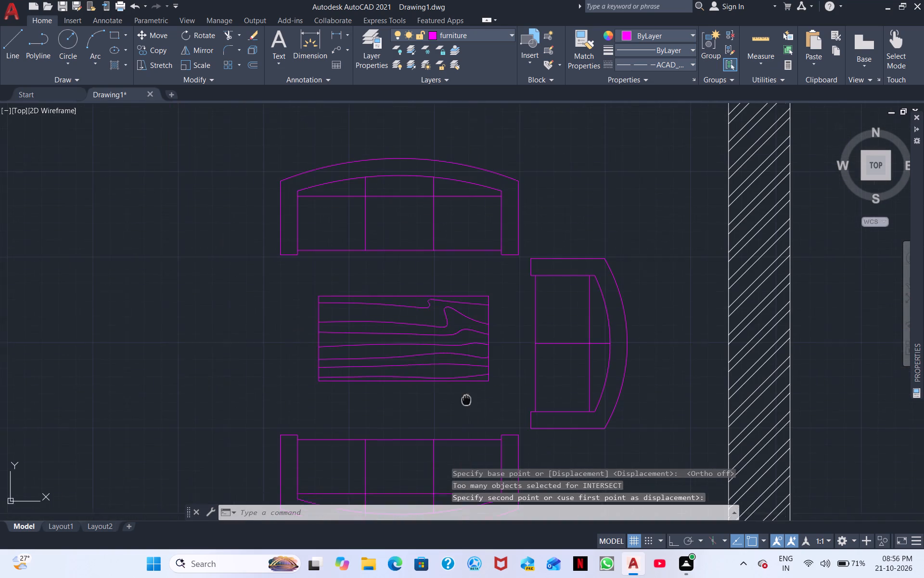
middle_click_drag(466, 397, 445, 302)
scroll(484, 379, "down", 1)
left_click(531, 410)
left_click(346, 213)
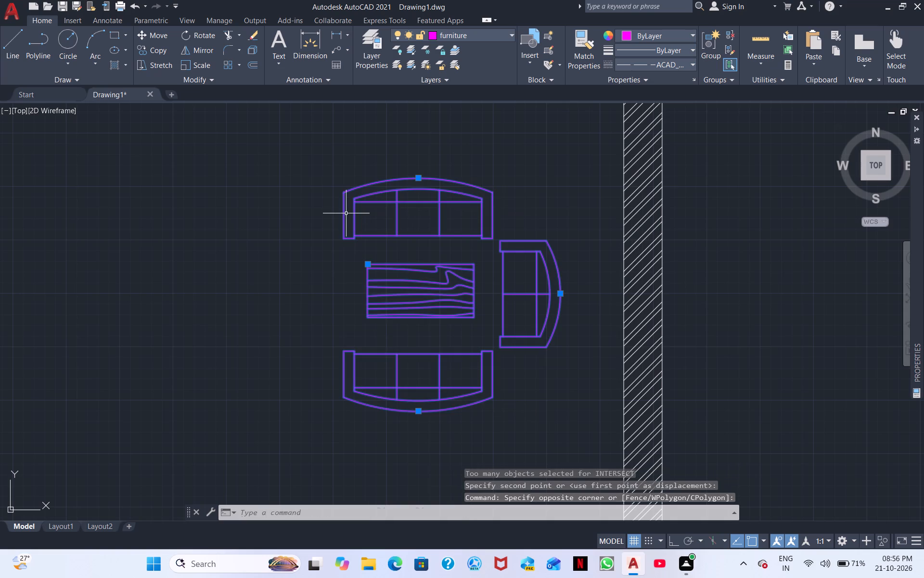
right_click(333, 264)
left_click(371, 380)
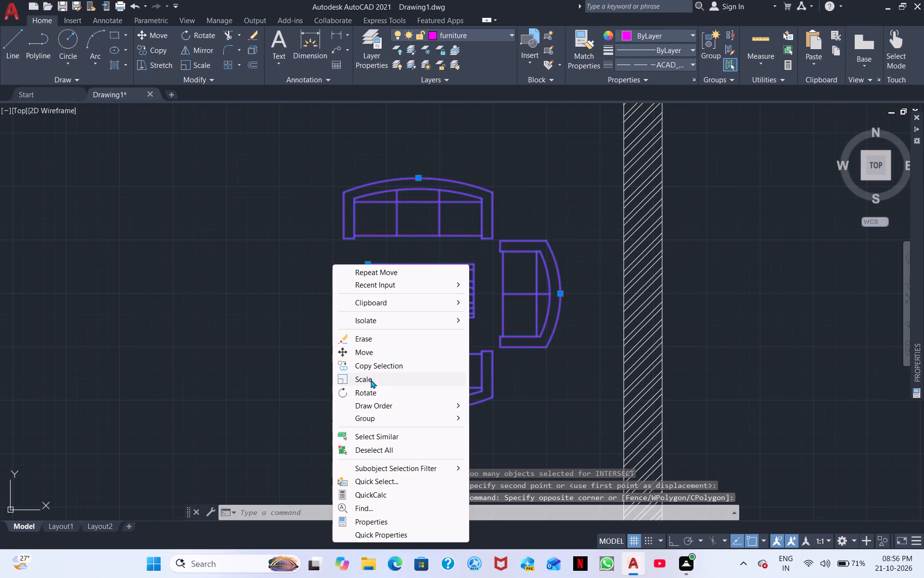
left_click(490, 399)
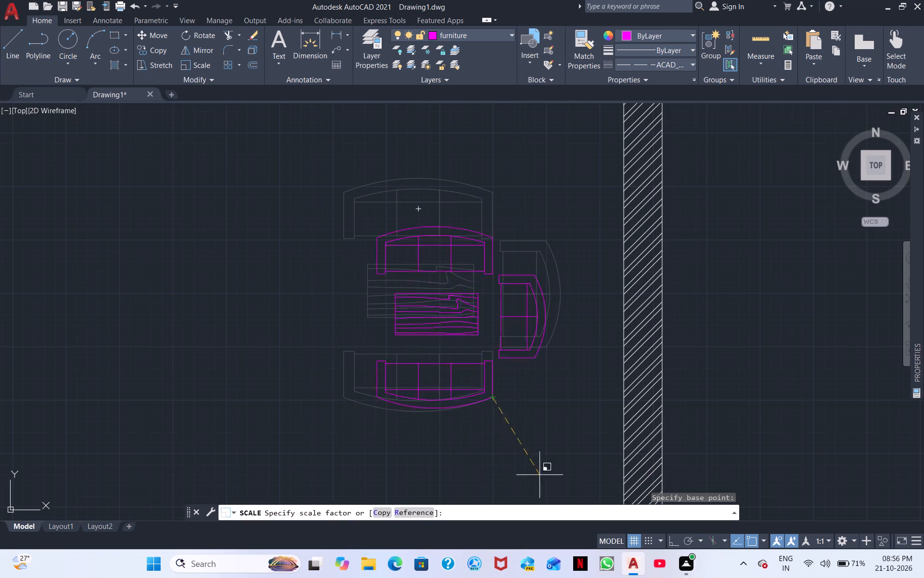
scroll(640, 468, "down", 2)
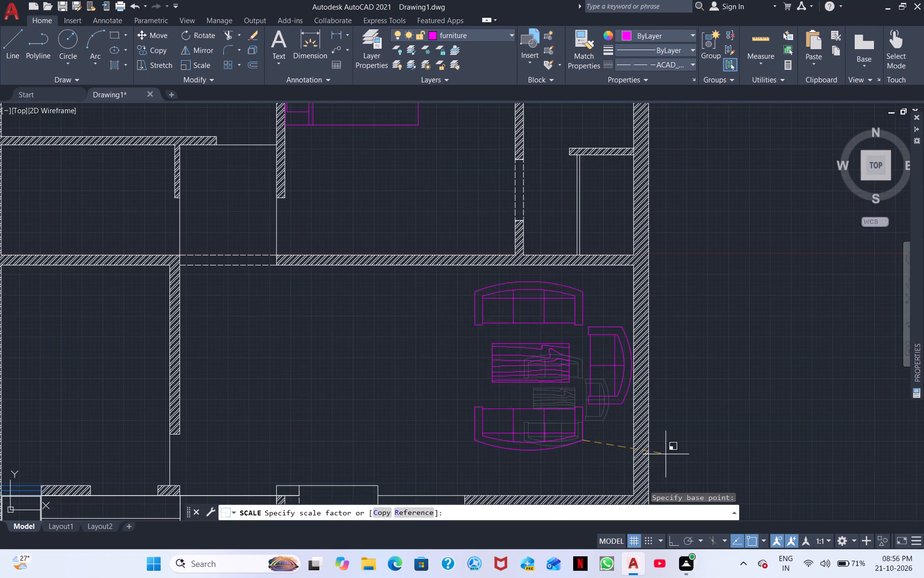
left_click(657, 454)
scroll(580, 442, "down", 1)
middle_click_drag(552, 441, 570, 376)
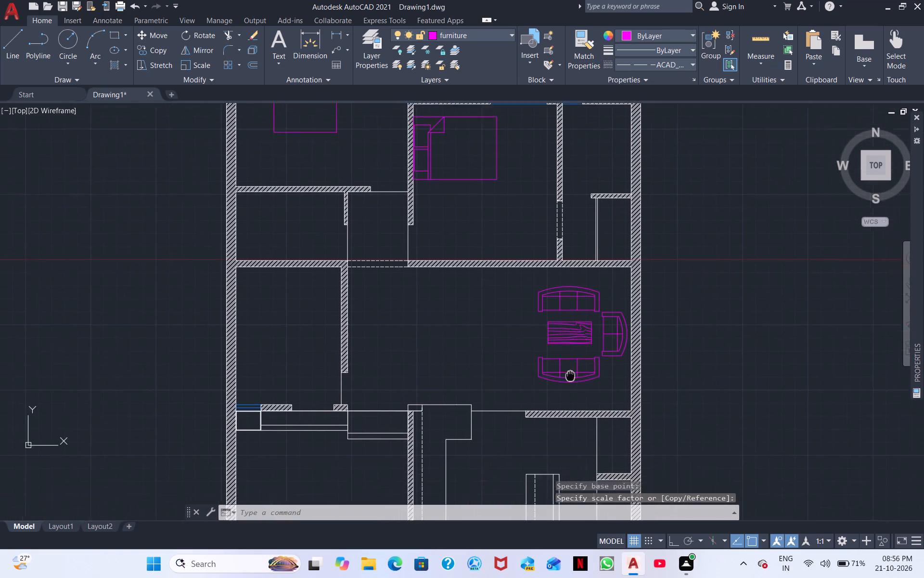
Examine the small left-hand room, the stepped strips below it and the rest of the floor plan.
middle_click_drag(570, 376, 570, 375)
middle_click_drag(365, 373, 509, 377)
middle_click_drag(368, 345, 472, 342)
scroll(467, 342, "up", 2)
middle_click_drag(515, 337, 412, 338)
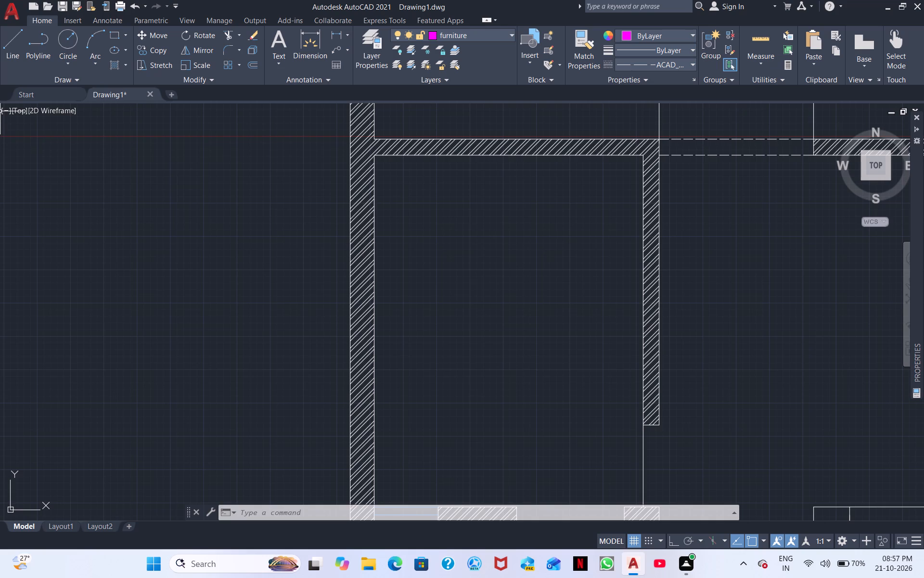
scroll(556, 238, "down", 1)
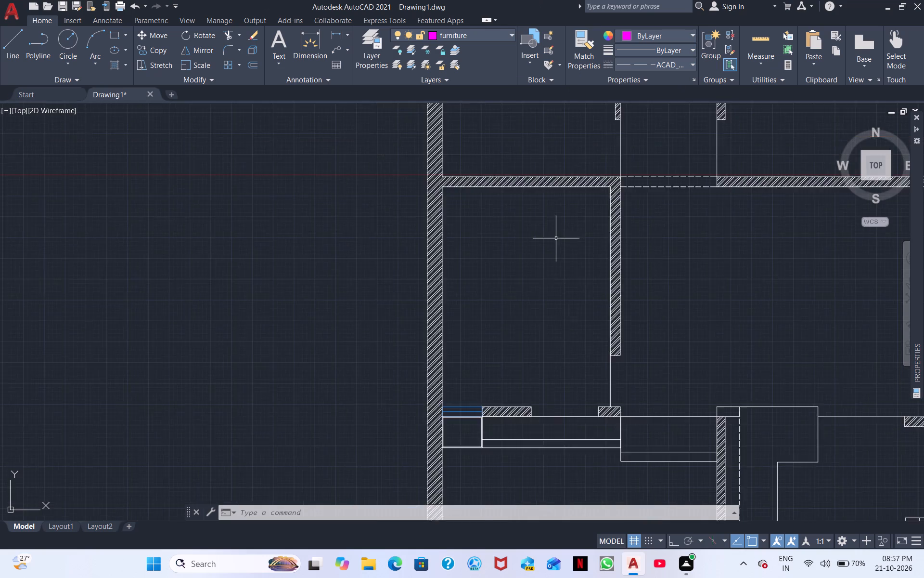
scroll(556, 238, "down", 1)
middle_click_drag(556, 259, 446, 150)
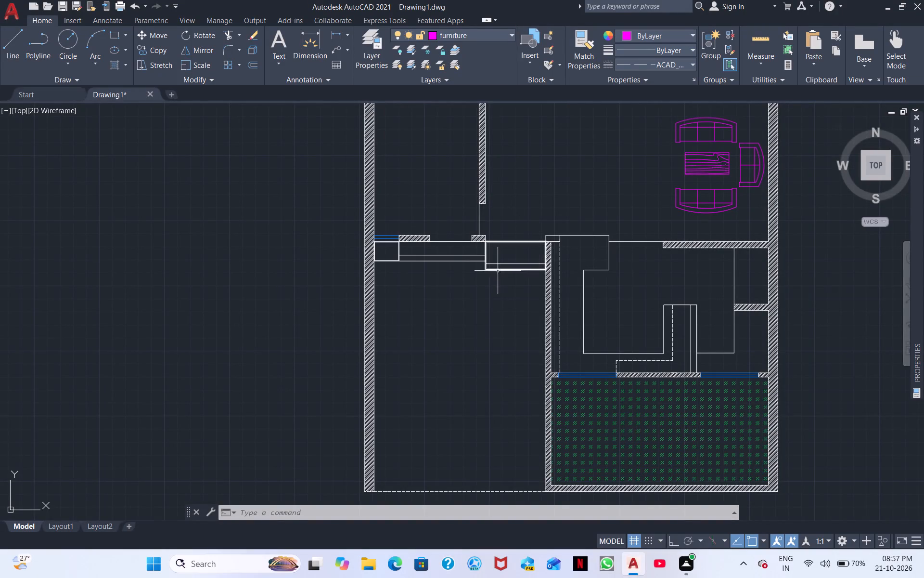
scroll(457, 290, "up", 1)
scroll(552, 287, "up", 2)
scroll(534, 285, "down", 2)
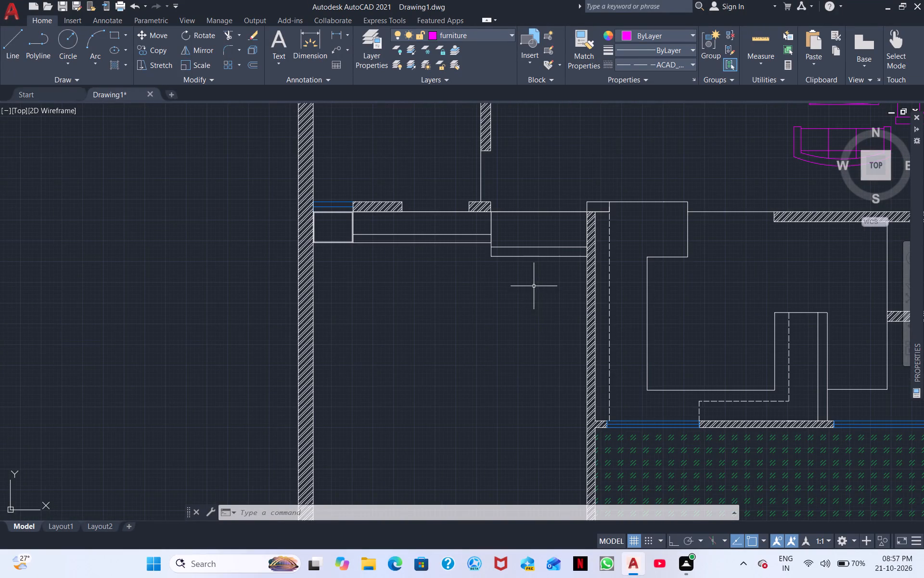
middle_click_drag(526, 289, 525, 317)
scroll(544, 284, "down", 2)
scroll(531, 288, "up", 3)
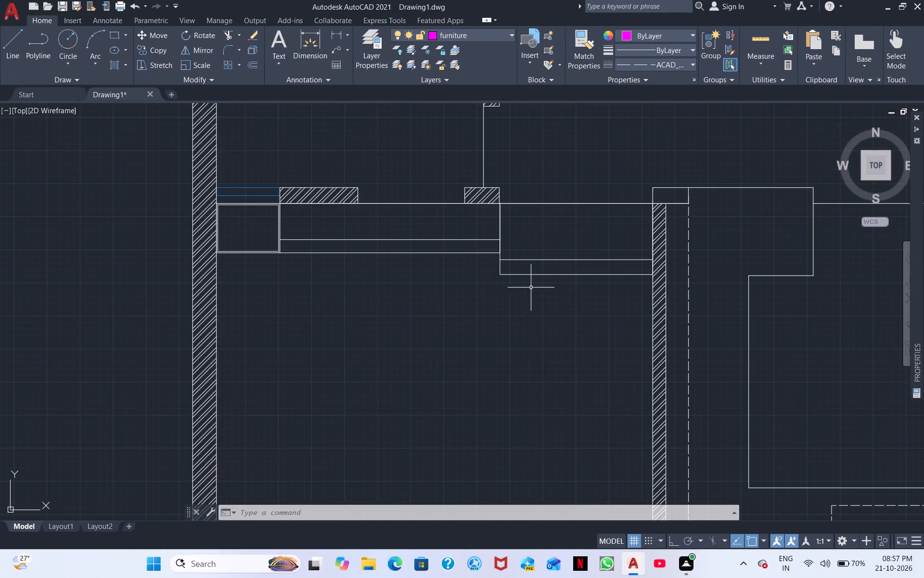
middle_click_drag(511, 298, 585, 224)
scroll(595, 238, "down", 1)
middle_click_drag(580, 275, 603, 297)
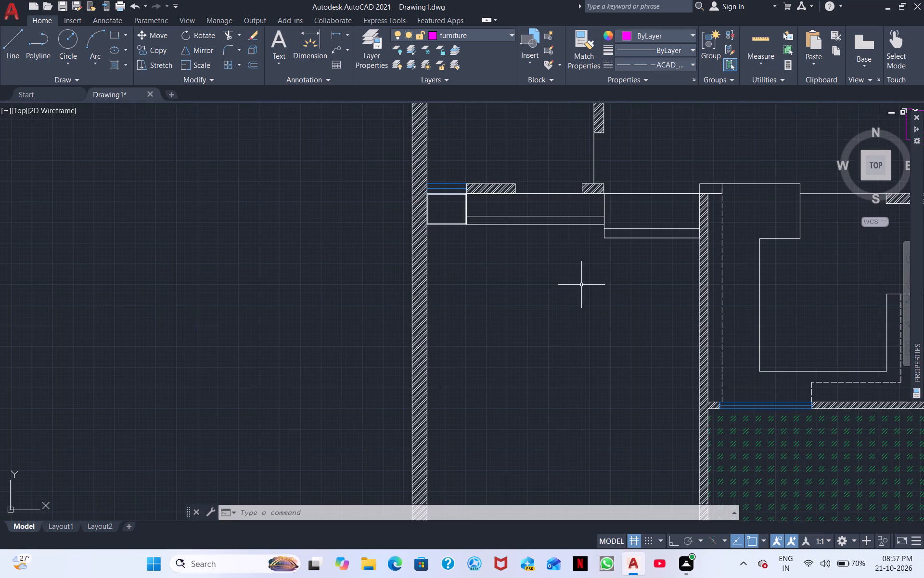
scroll(581, 285, "down", 2)
middle_click_drag(570, 202, 595, 301)
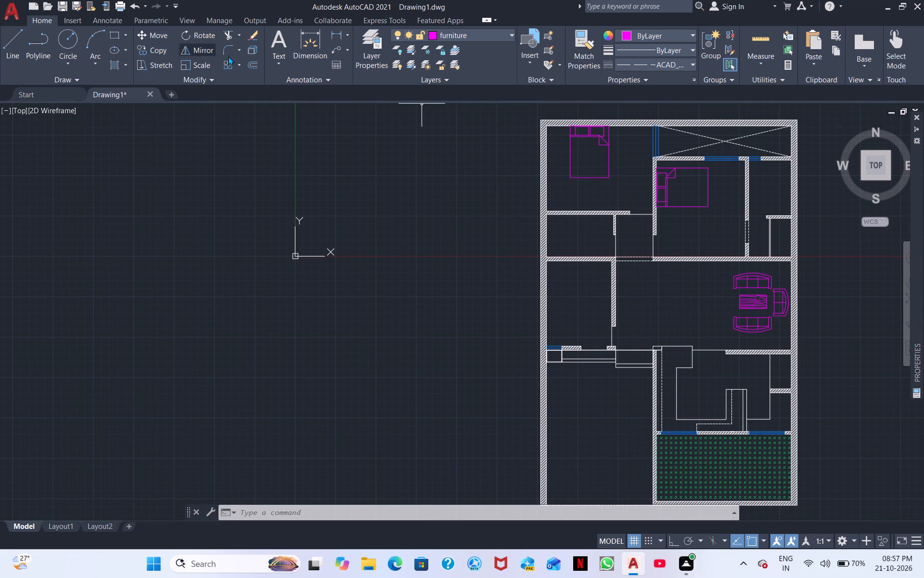
With linetype ACAD_ISO02W100, draw a horizontal dashed line from the lower end of the small left room's partition to the outer wall.
left_click(630, 64)
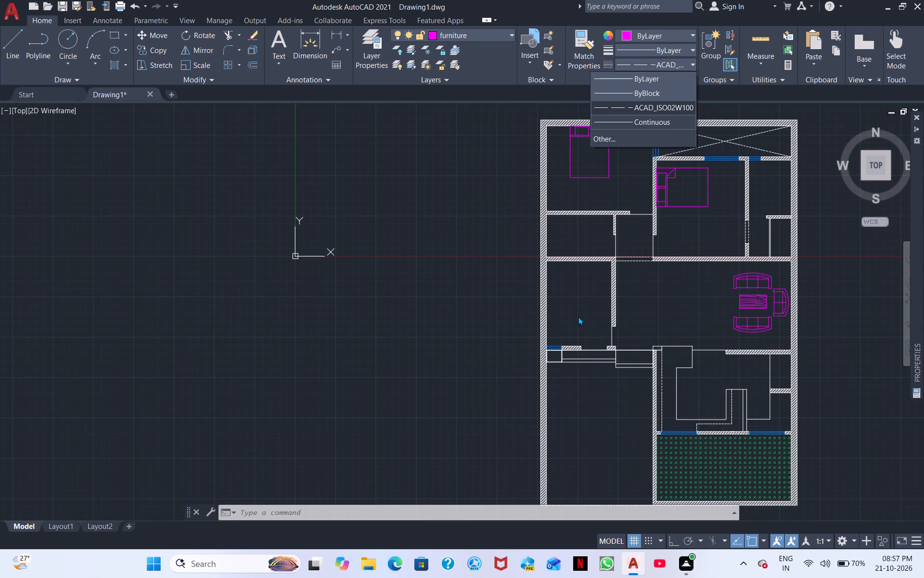
scroll(571, 328, "up", 3)
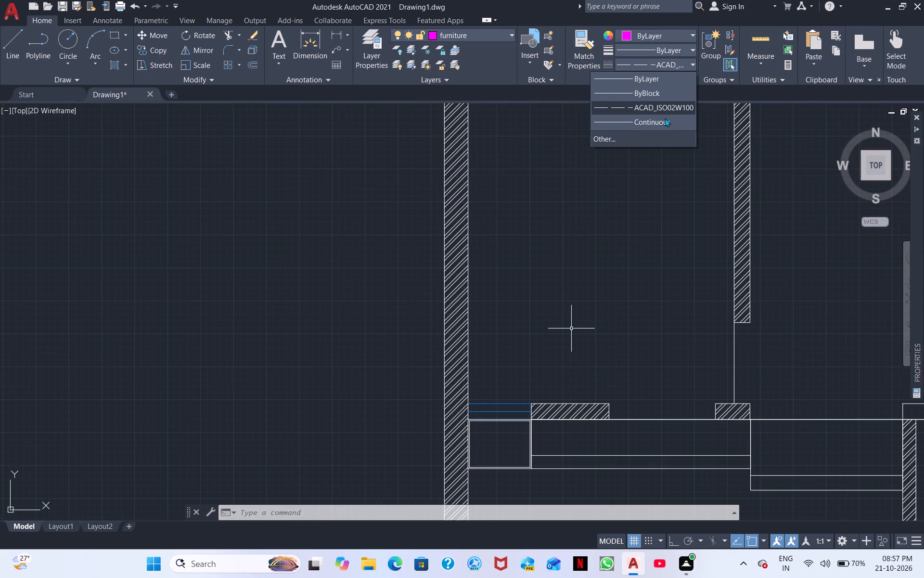
left_click(667, 106)
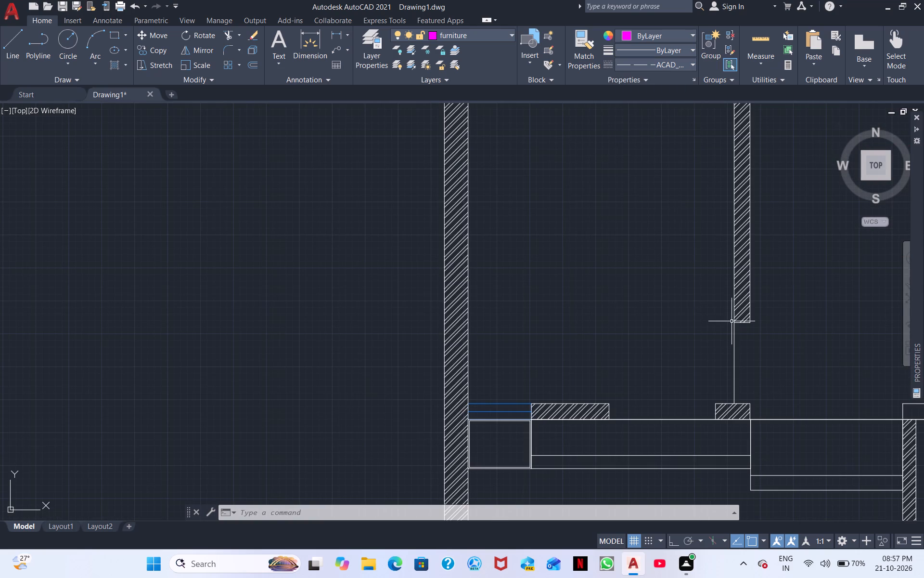
left_click(731, 321)
left_click(566, 311)
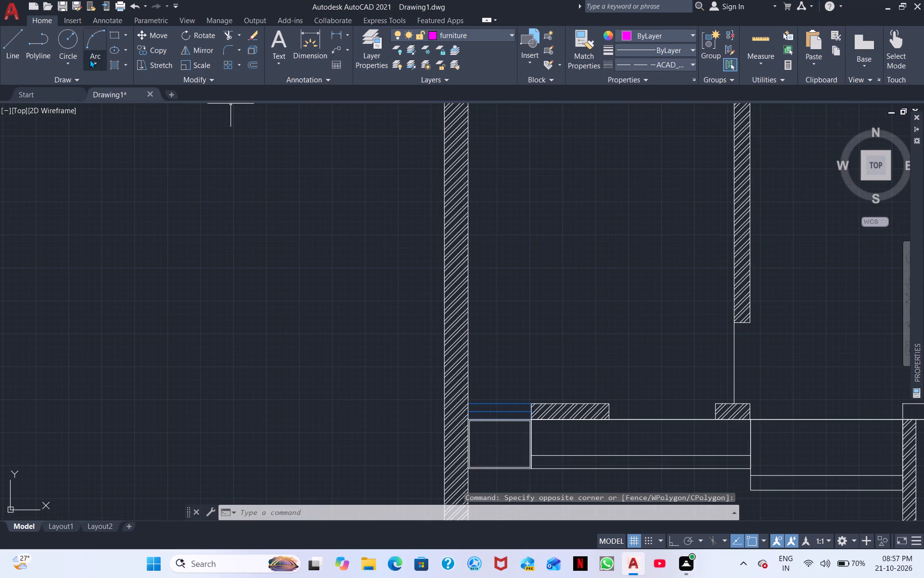
left_click(9, 42)
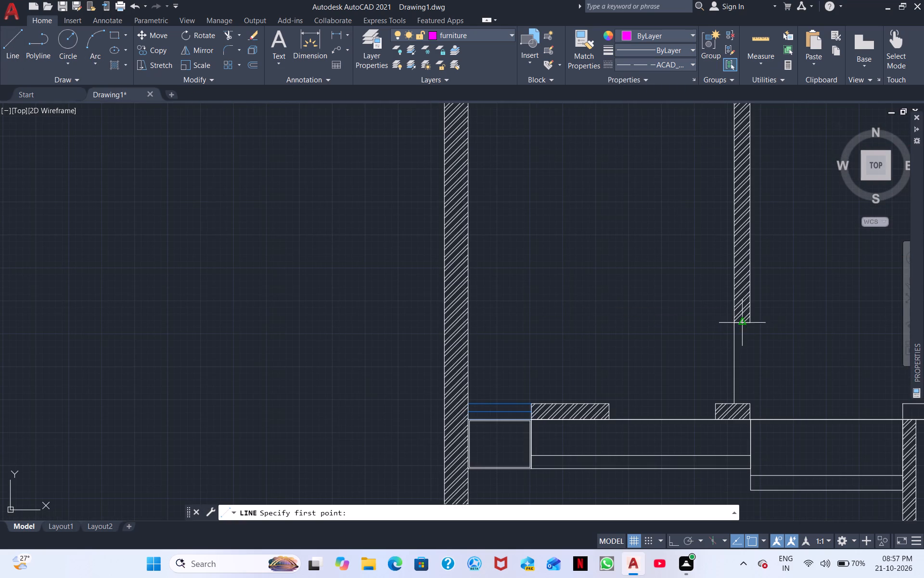
left_click(730, 322)
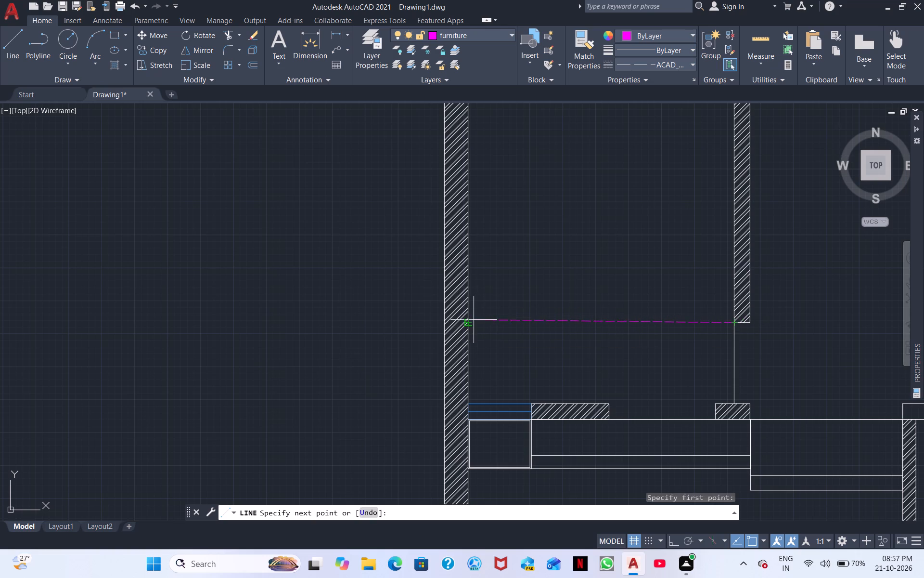
left_click(472, 322)
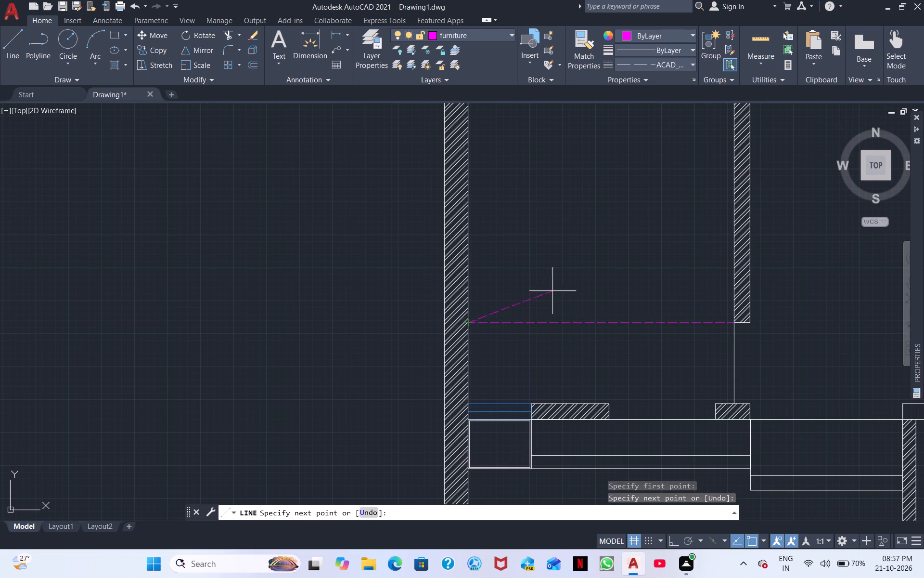
right_click(530, 190)
left_click(569, 197)
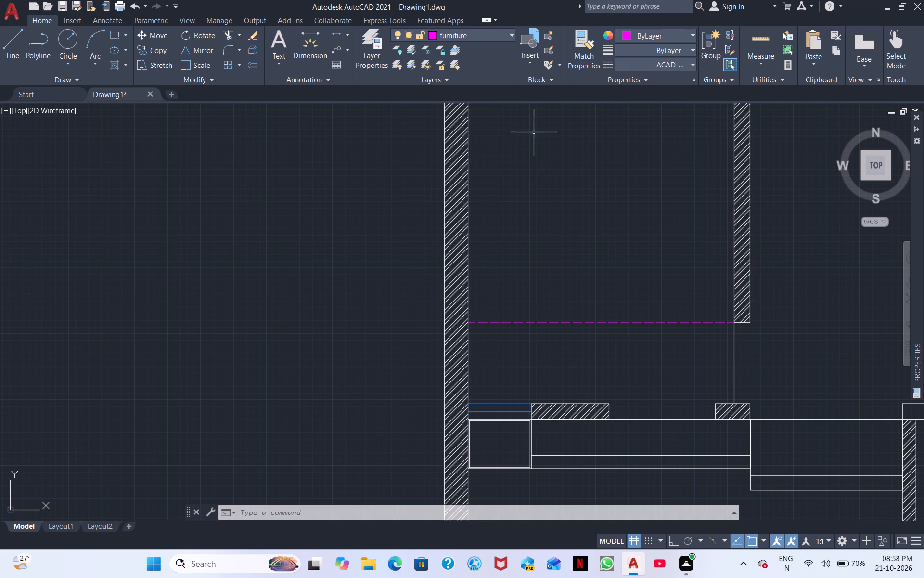
With Ortho on, draw two vertical dashed lines from the small room's upper wall to the dashed line, dividing its width roughly into thirds.
middle_click_drag(538, 255, 515, 355)
scroll(518, 347, "down", 1)
scroll(552, 322, "up", 1)
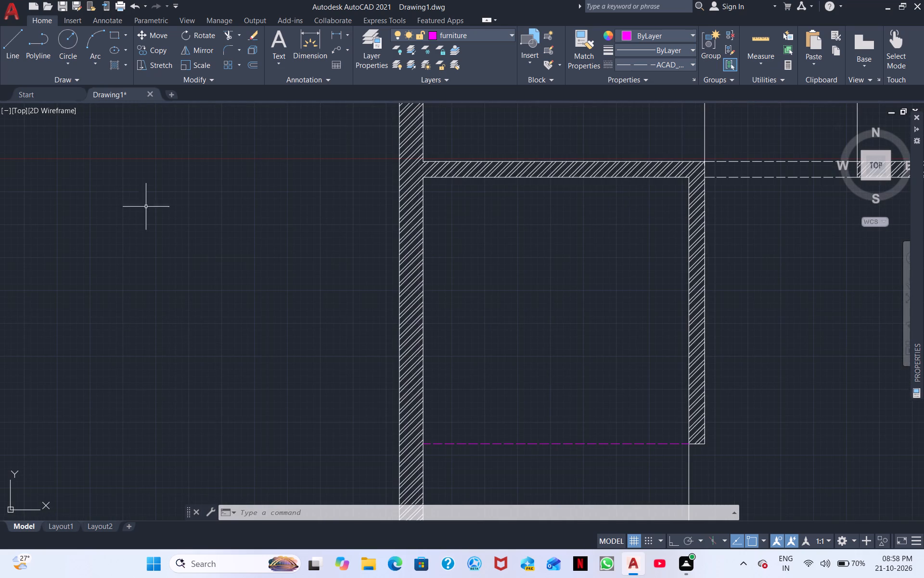
left_click(16, 46)
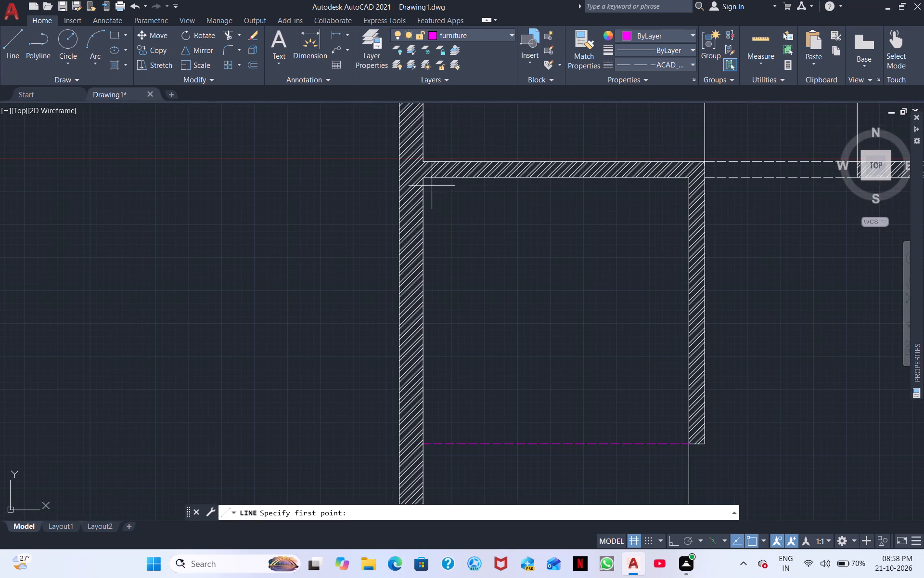
left_click(520, 179)
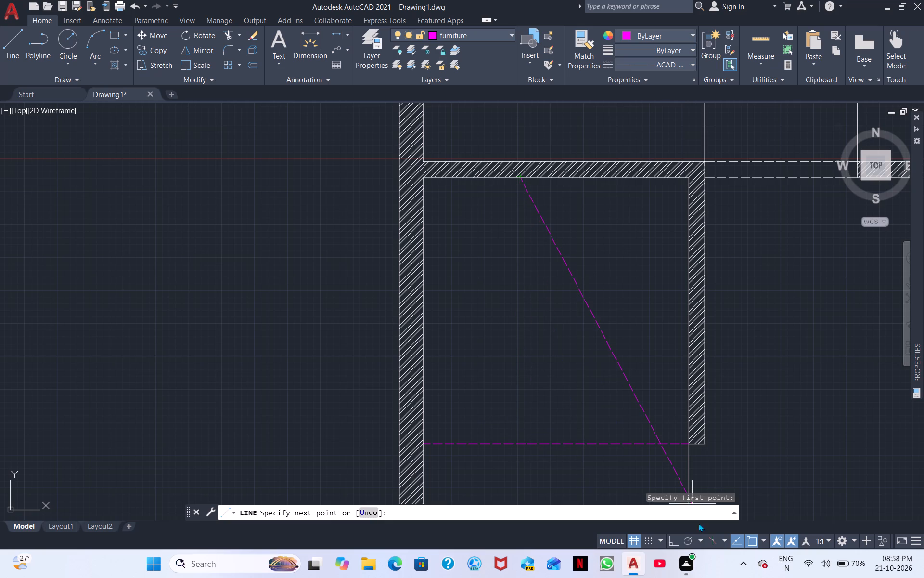
left_click(674, 545)
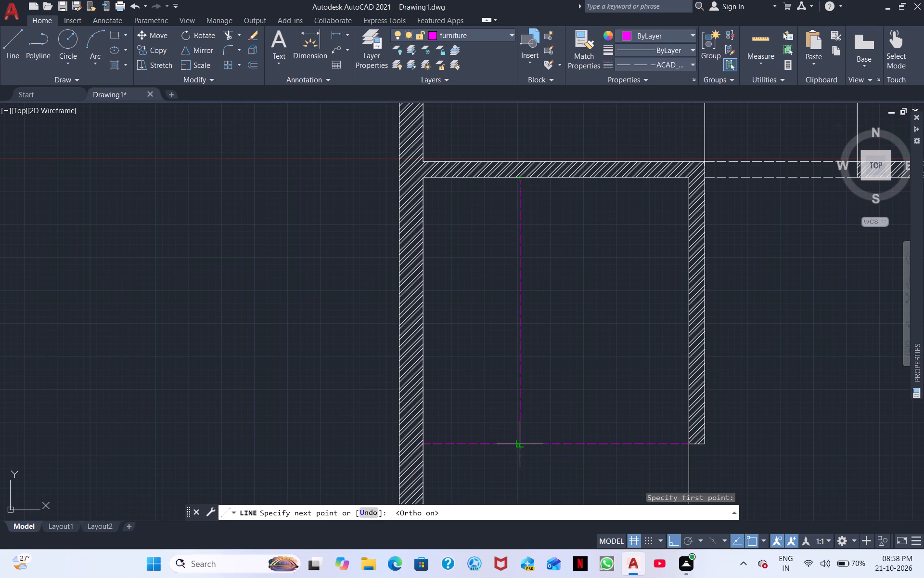
left_click(522, 446)
right_click_drag(577, 335, 577, 341)
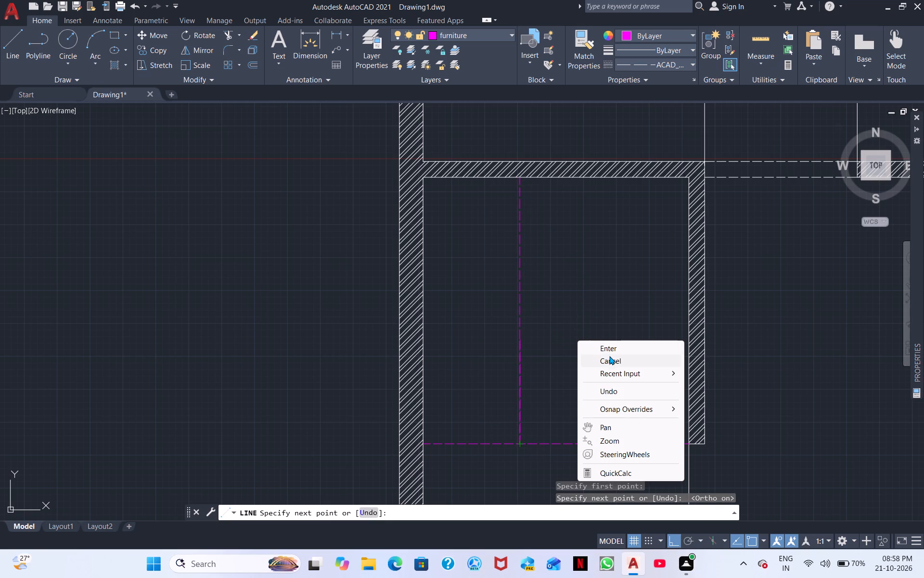
left_click(612, 349)
left_click(9, 40)
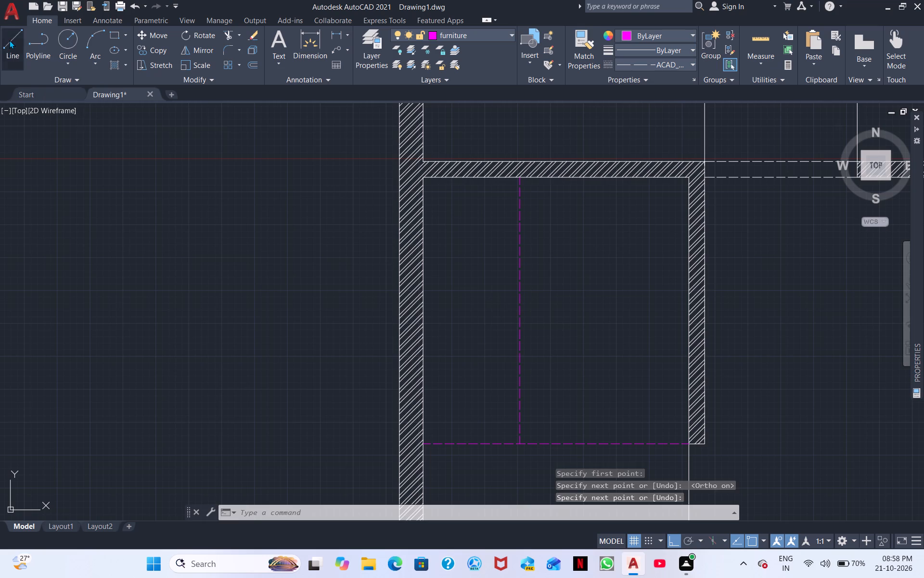
left_click(602, 178)
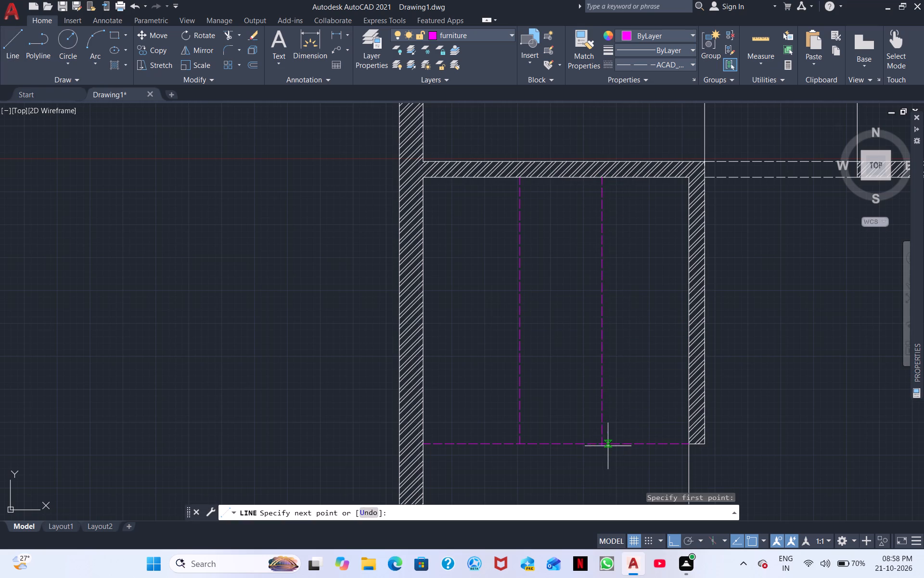
left_click(607, 444)
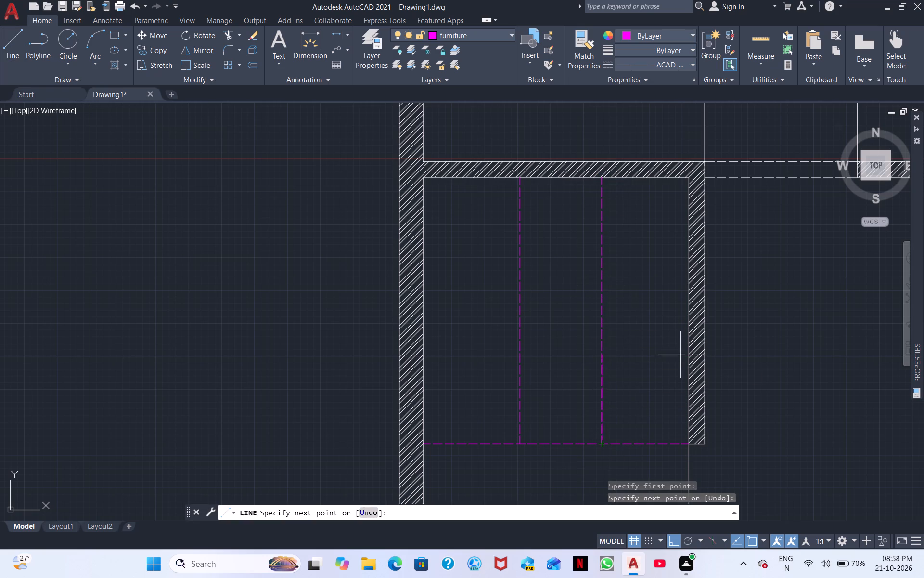
right_click(630, 381)
left_click(663, 386)
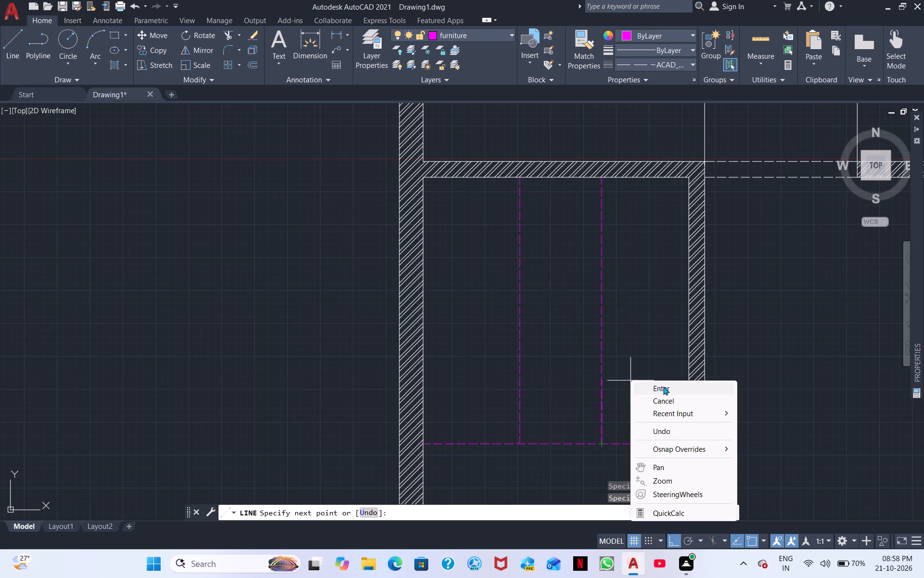
Draw a horizontal dashed line wall to wall across the small room, a little over a quarter of the way down from its upper wall.
left_click(20, 42)
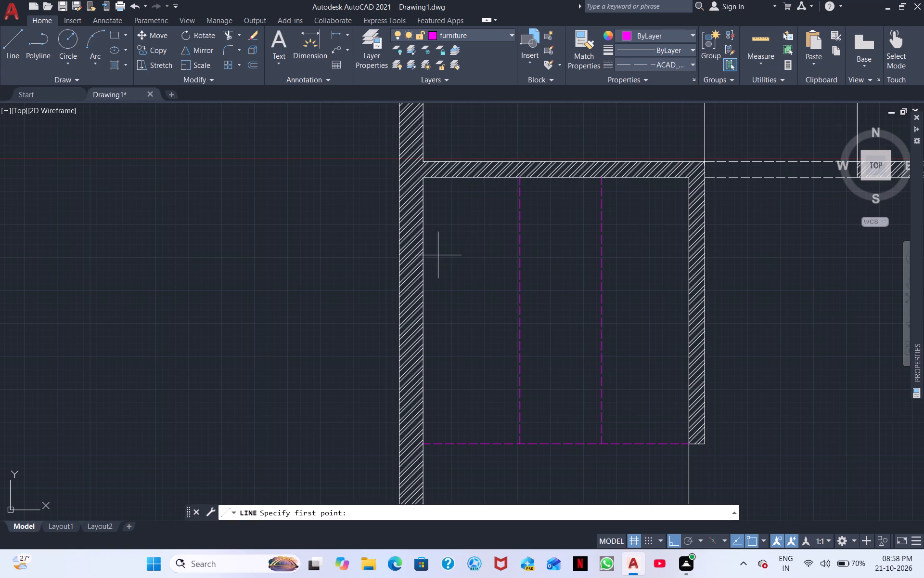
left_click(426, 253)
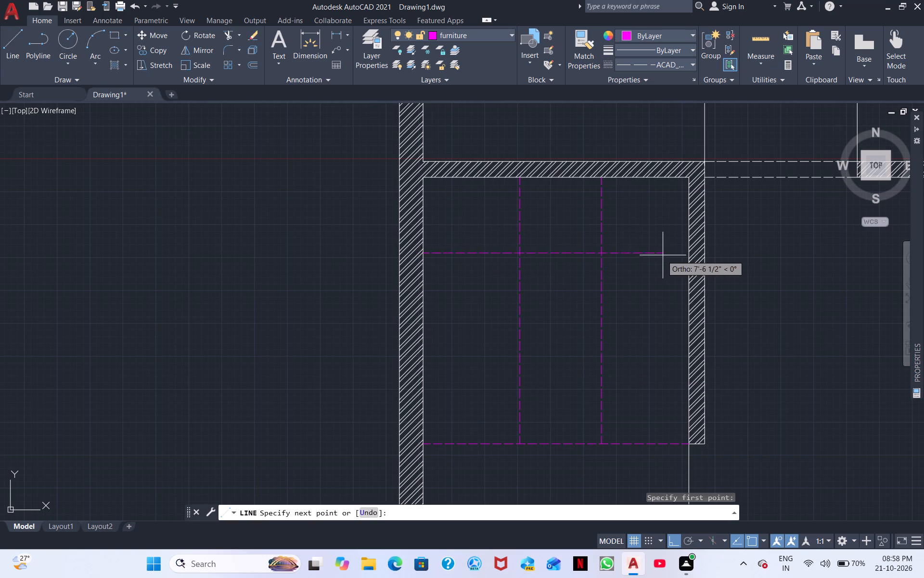
left_click(686, 254)
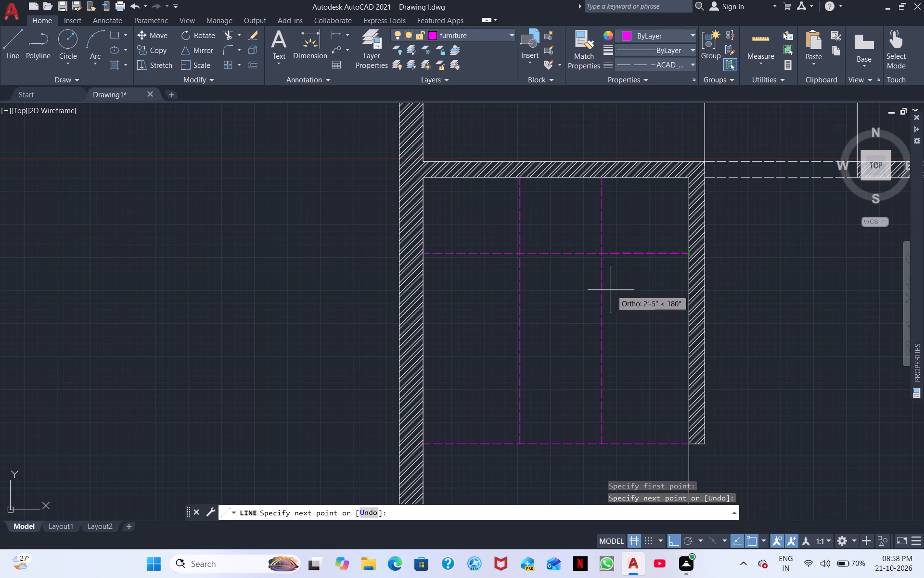
right_click(636, 295)
left_click(661, 306)
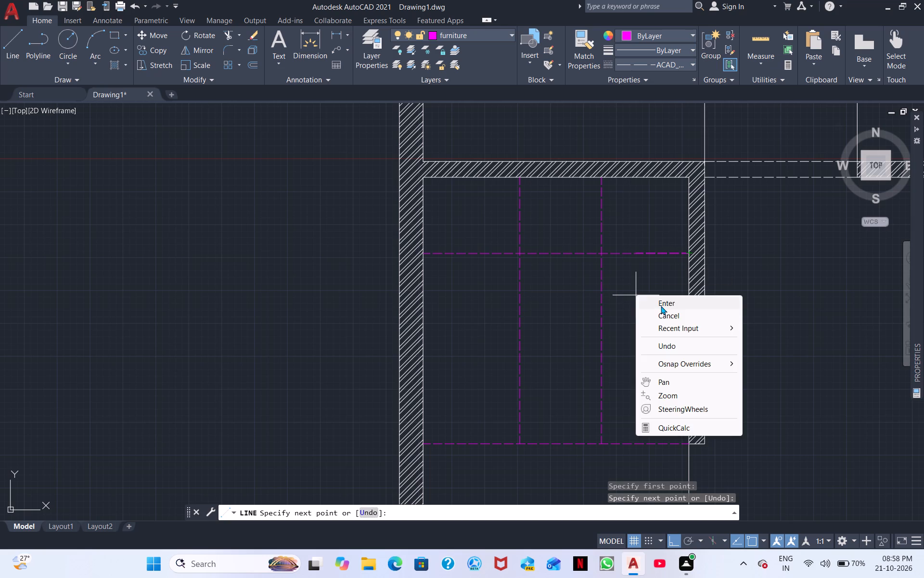
Draw two short vertical dashed lines between the two long ones, from the upper horizontal dashed line to the room's upper wall.
right_click(578, 271)
left_click(614, 285)
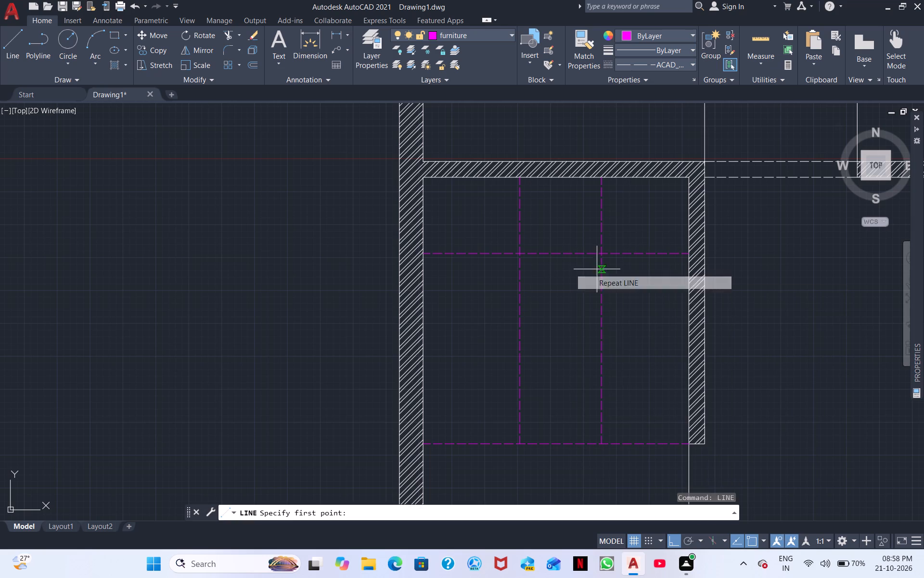
left_click(544, 252)
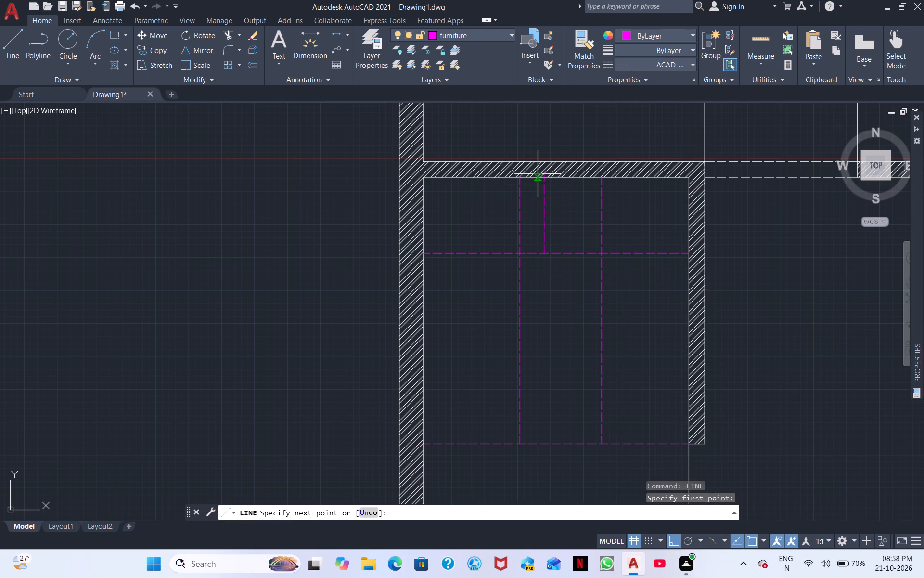
left_click(543, 177)
right_click(578, 234)
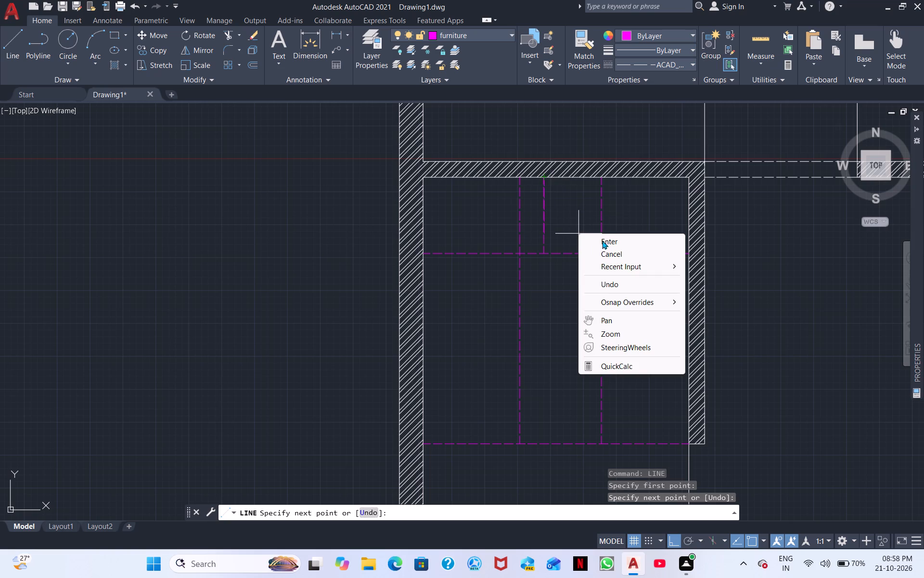
left_click(606, 251)
right_click(578, 260)
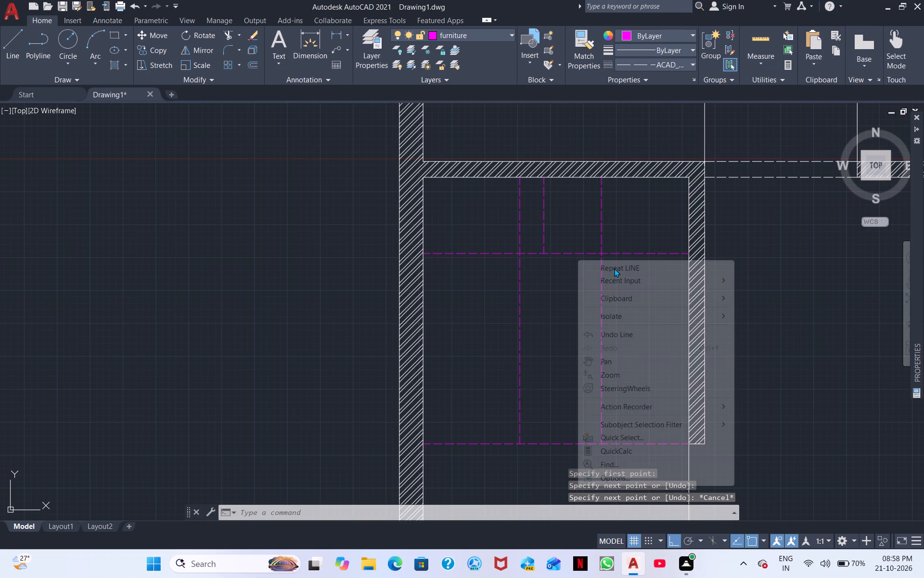
left_click(614, 268)
left_click(576, 251)
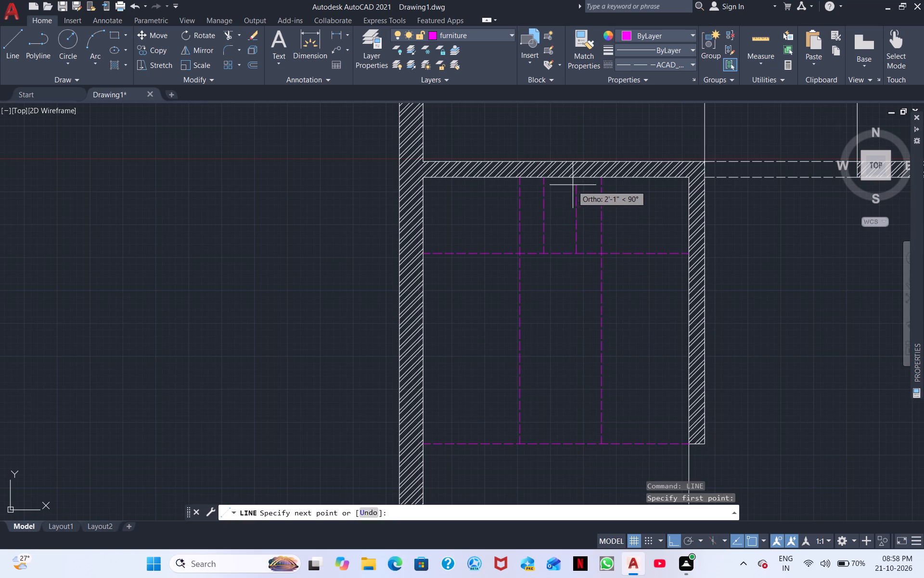
left_click(574, 179)
right_click(541, 331)
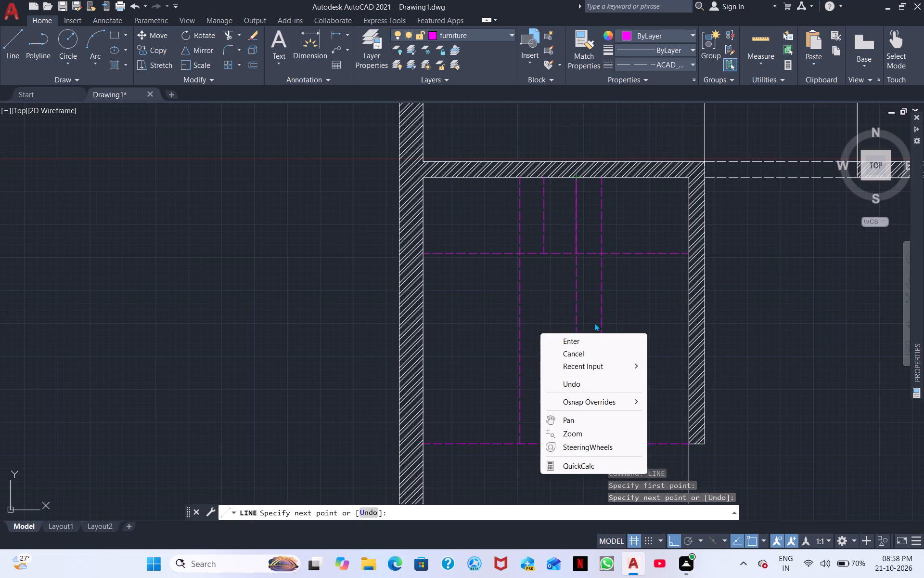
left_click(589, 341)
scroll(588, 342, "down", 2)
middle_click(588, 342)
scroll(588, 341, "up", 2)
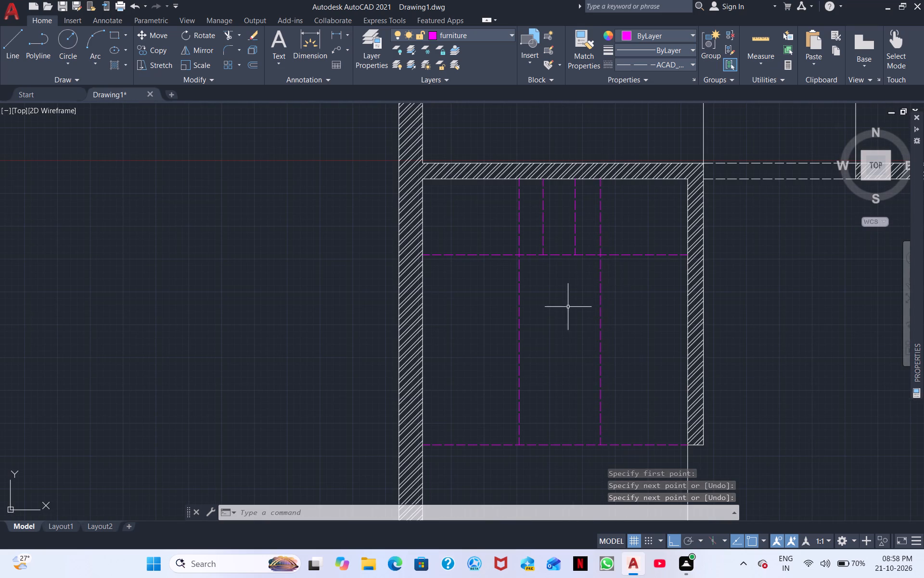
Draw a short horizontal dashed line slightly below the upper horizontal one, from the right long vertical line to the partition wall.
right_click(561, 317)
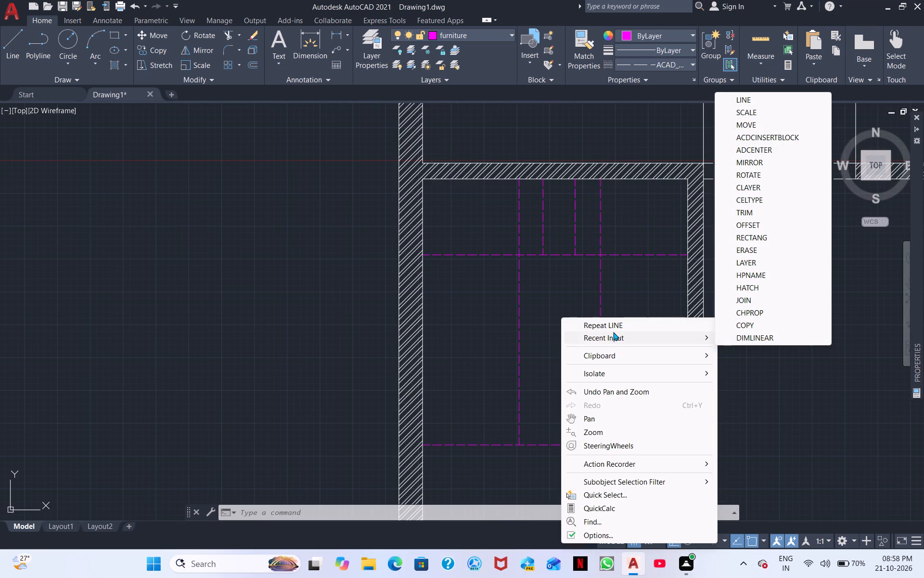
left_click(613, 328)
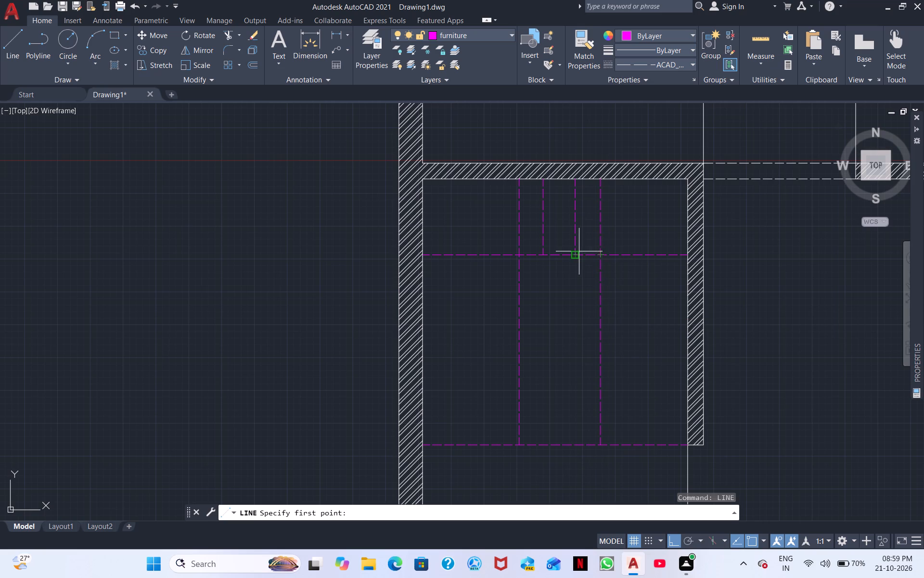
scroll(587, 255, "up", 2)
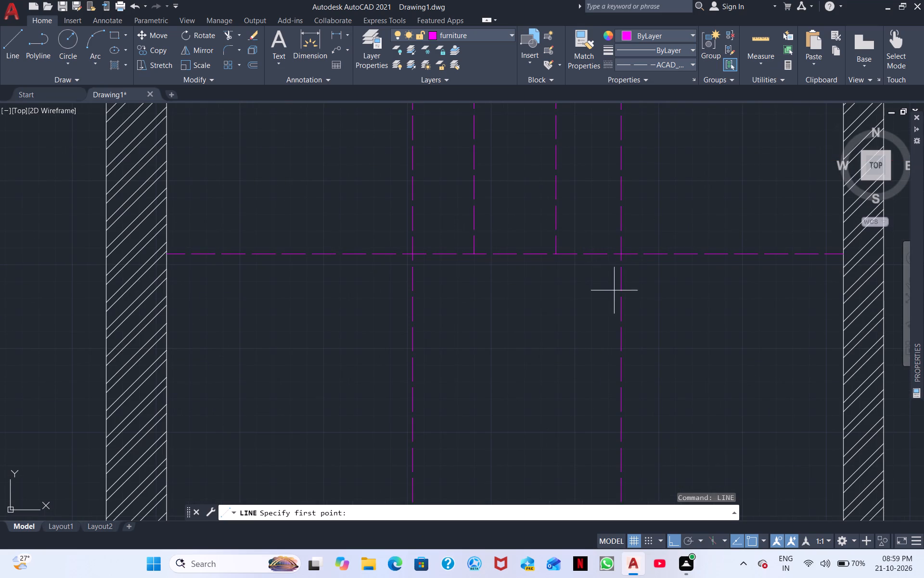
left_click(621, 295)
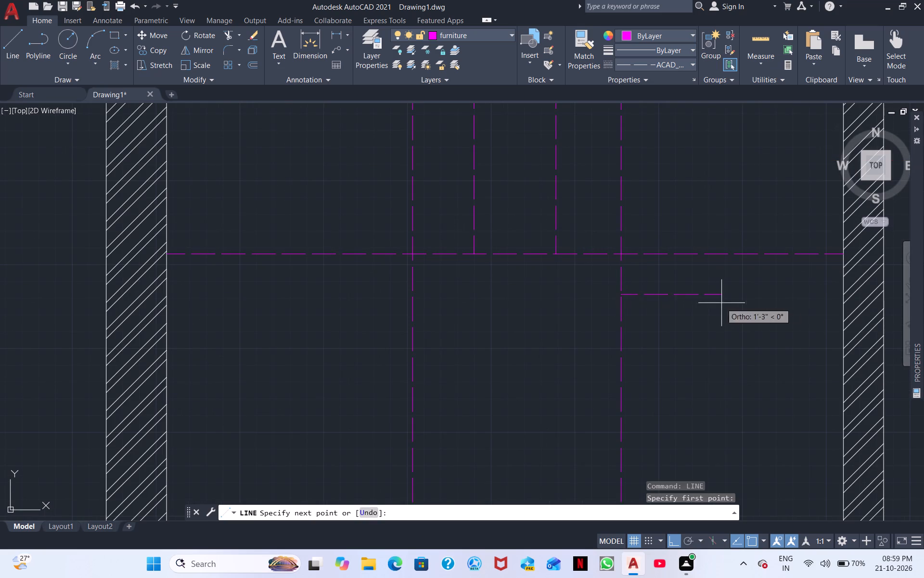
left_click(838, 295)
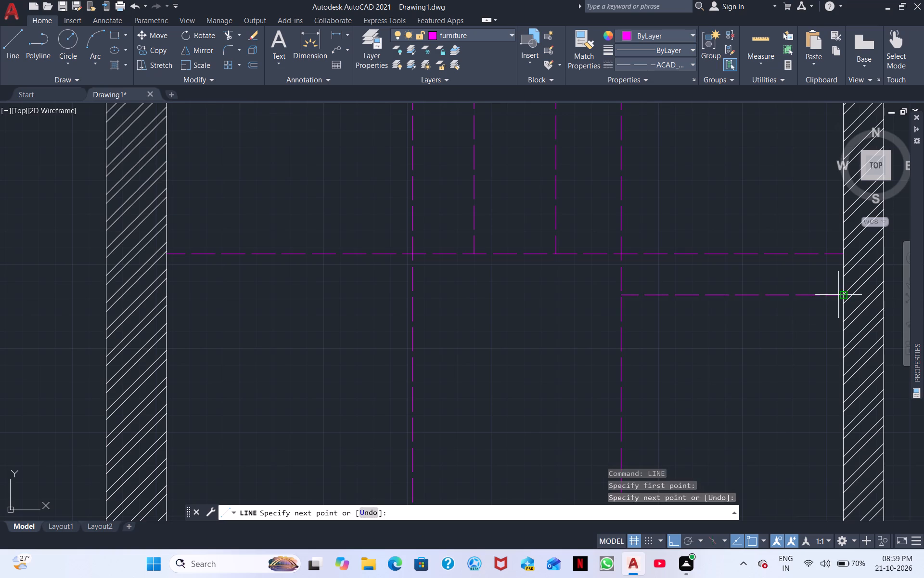
right_click(703, 321)
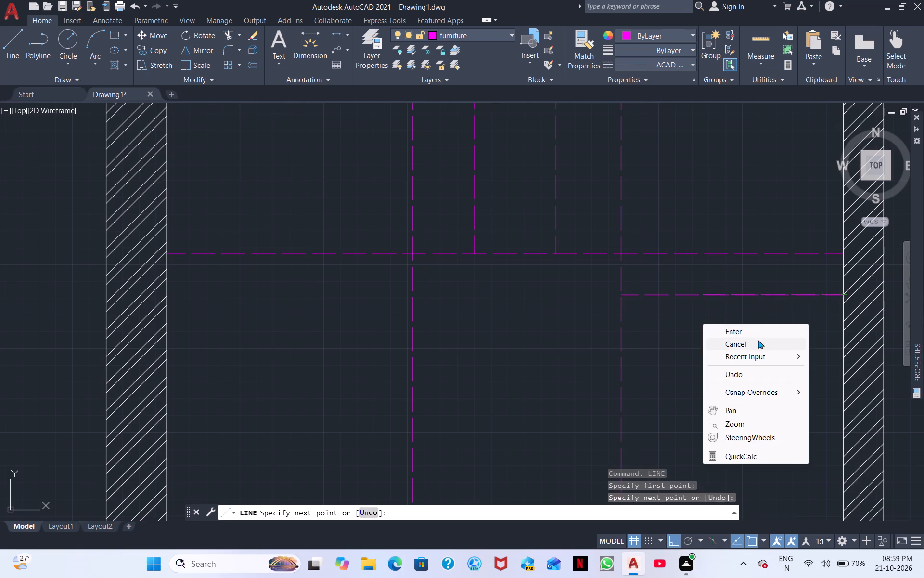
left_click(740, 333)
Draw a matching short horizontal dashed line at the same height, from the left long vertical line to the outer wall.
right_click(602, 301)
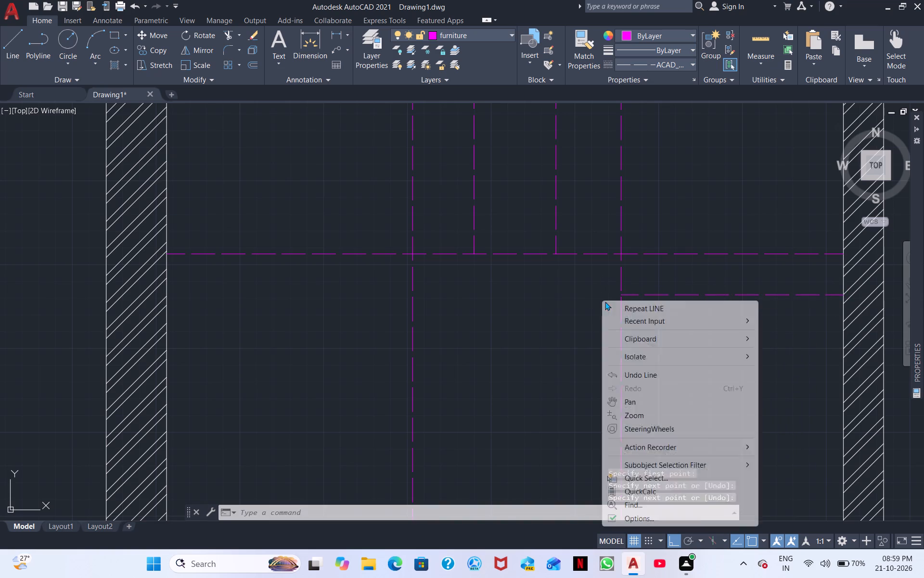
left_click(638, 308)
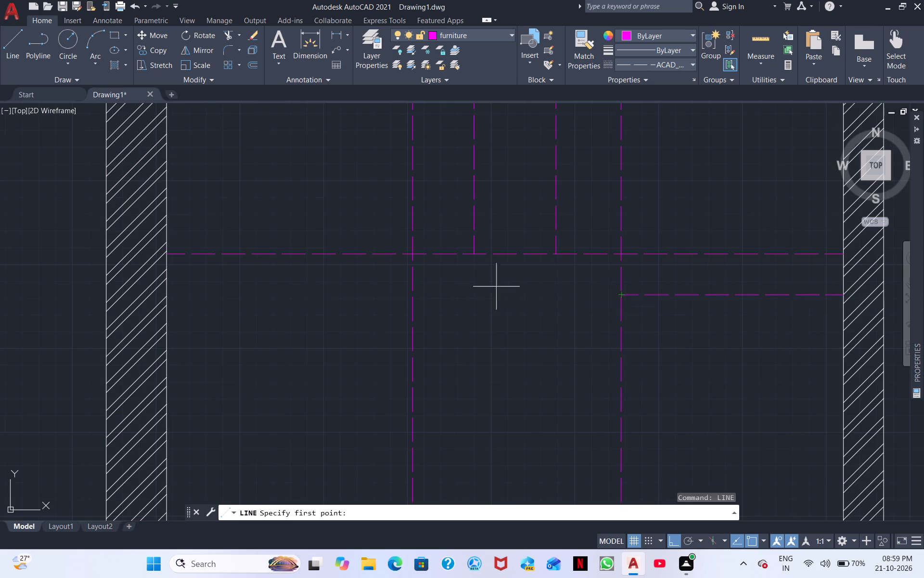
left_click(413, 294)
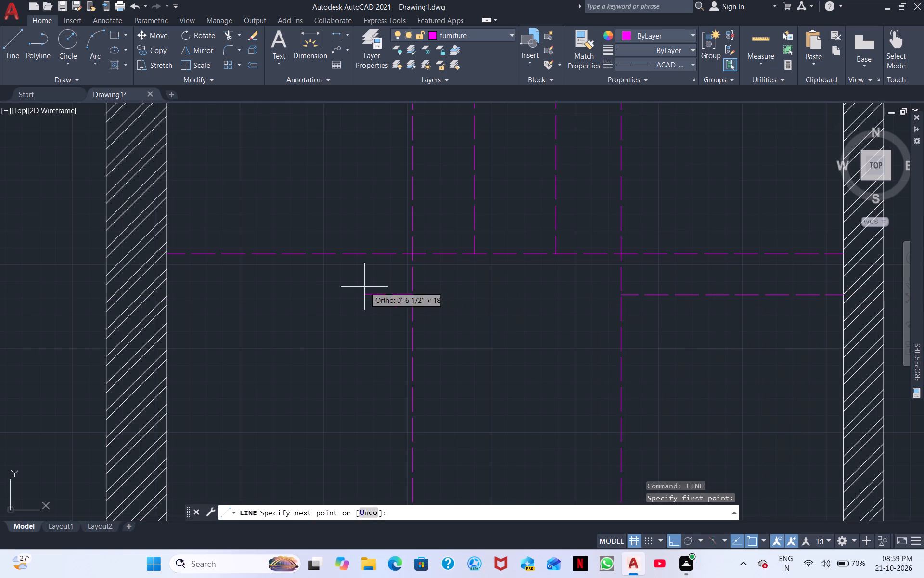
left_click(164, 296)
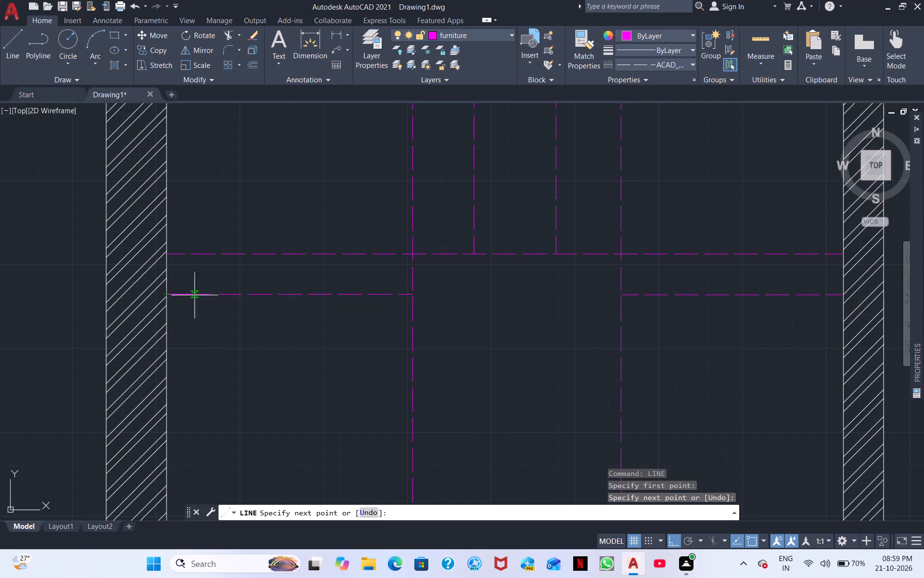
scroll(256, 304, "down", 1)
middle_click_drag(257, 305, 322, 230)
scroll(333, 289, "down", 1)
right_click(332, 297)
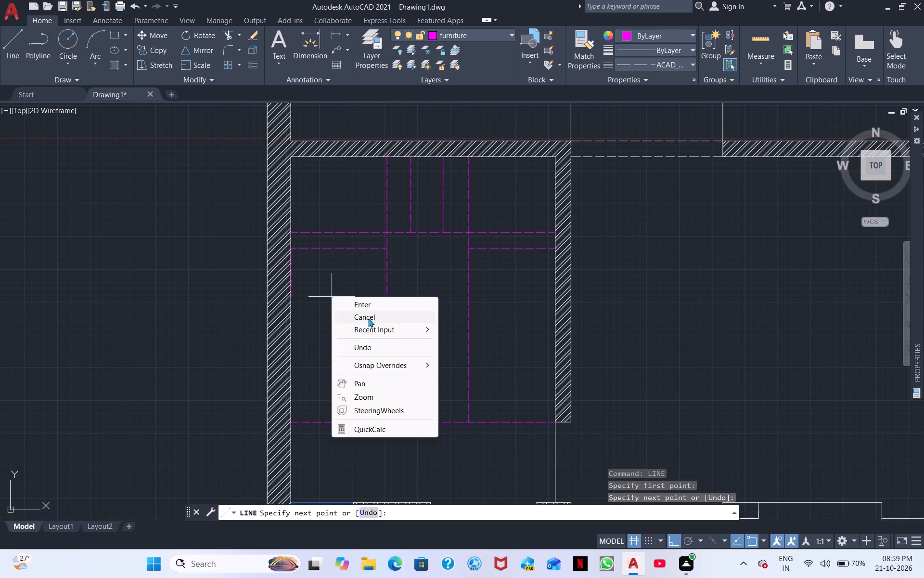
left_click(375, 306)
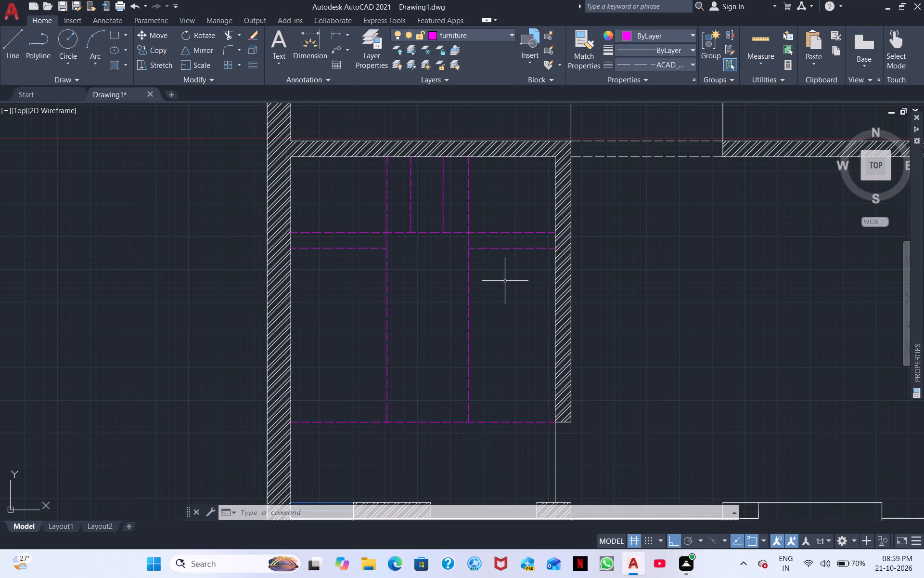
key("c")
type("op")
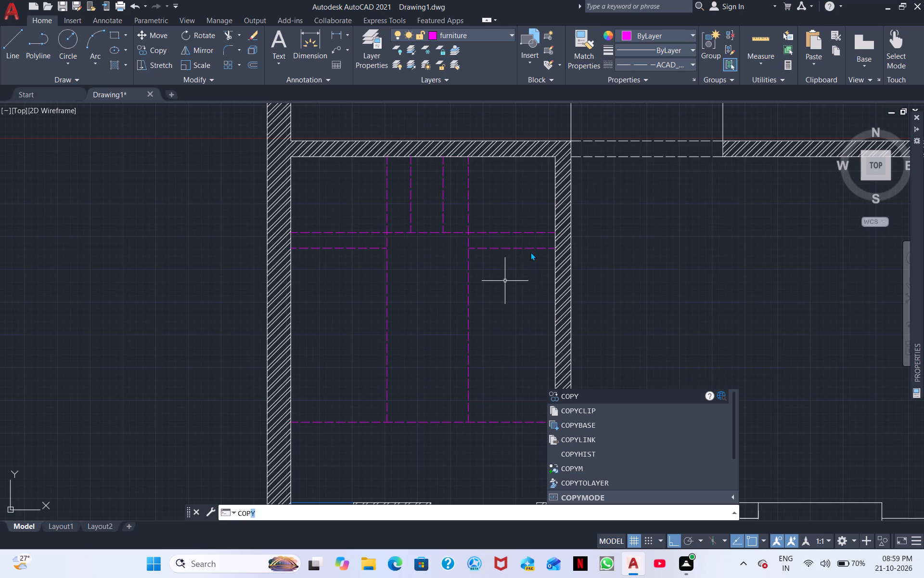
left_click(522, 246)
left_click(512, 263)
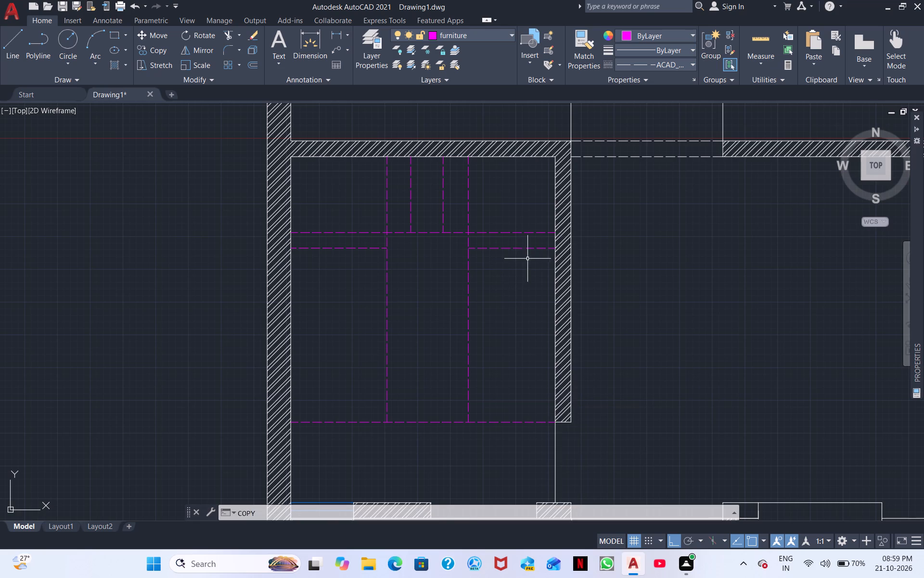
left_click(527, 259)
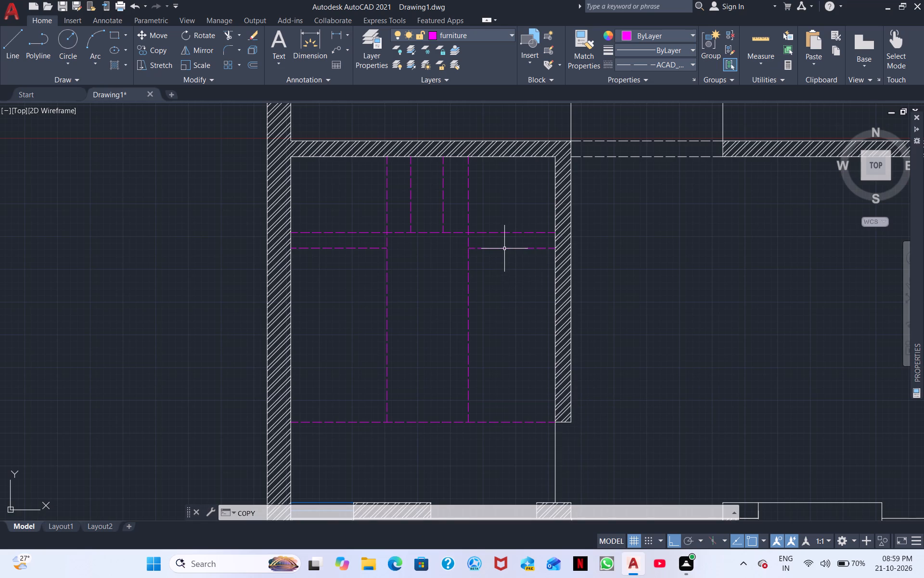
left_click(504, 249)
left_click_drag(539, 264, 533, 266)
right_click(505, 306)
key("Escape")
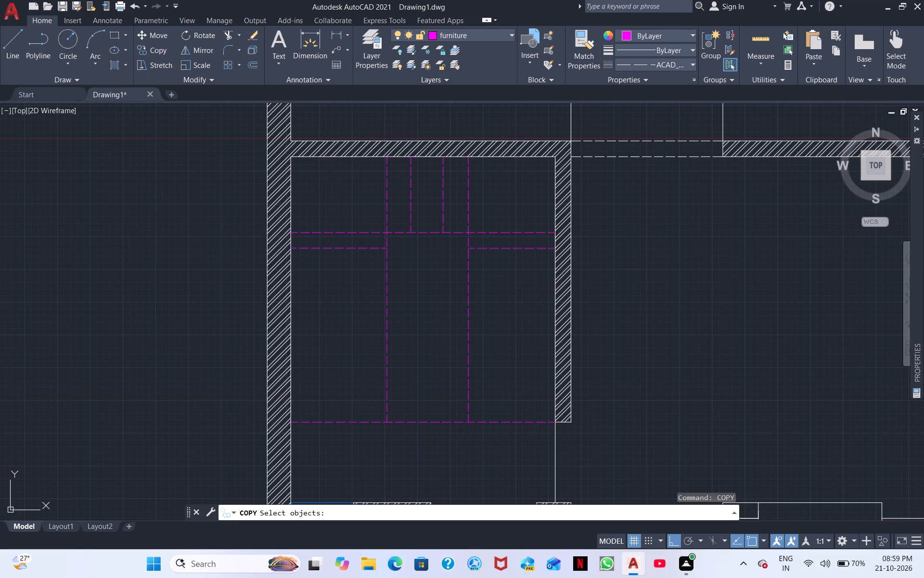
Copy the two short horizontal dashed lines downward as an array of 9 items, fitted between their position and the room's lower dashed line.
left_click(526, 249)
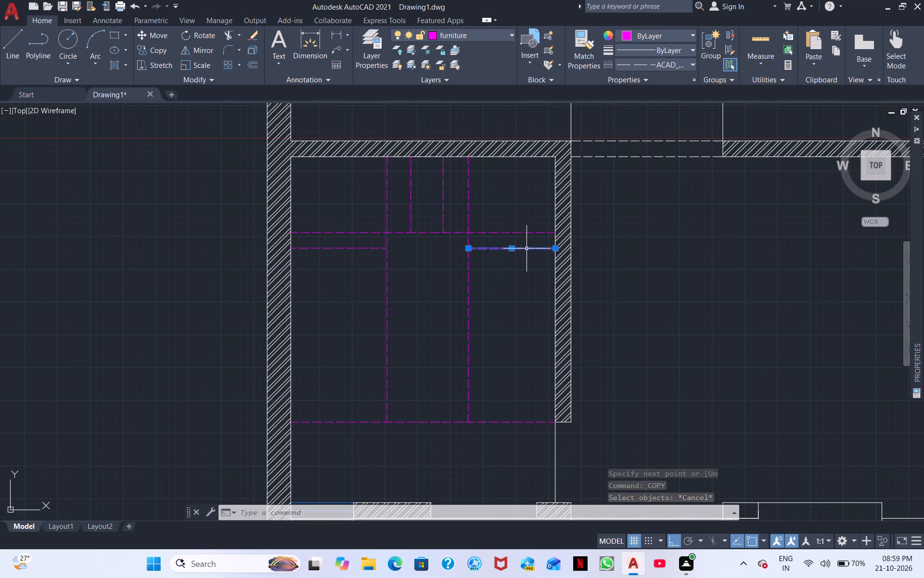
left_click(348, 249)
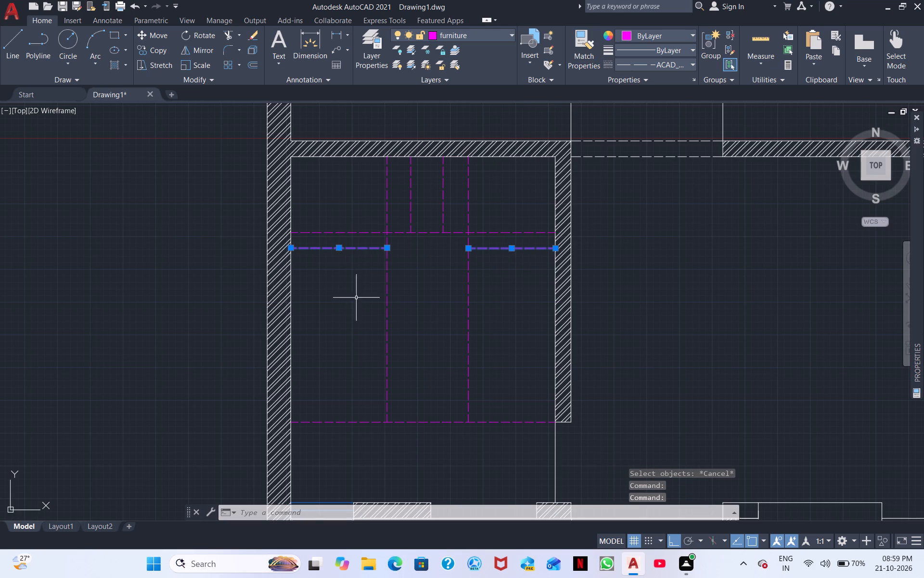
right_click(458, 283)
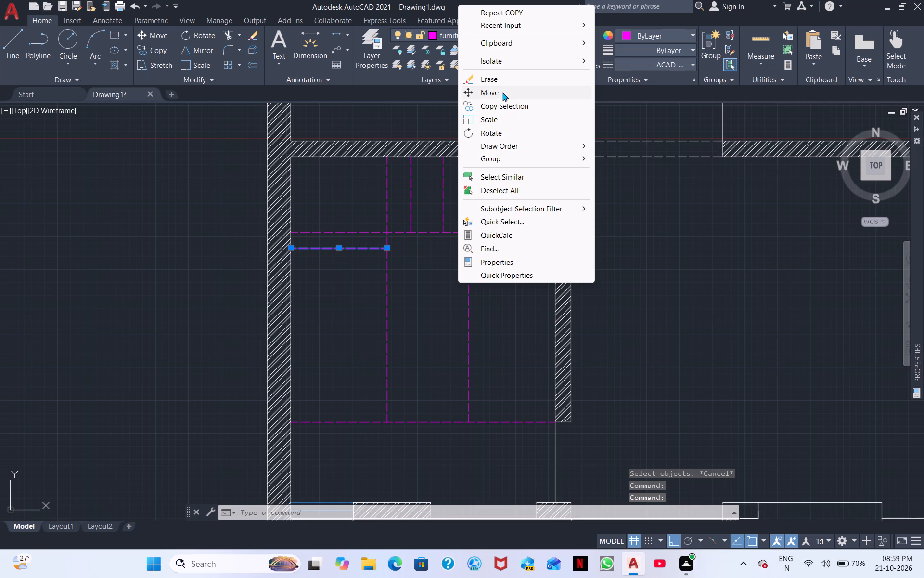
left_click(500, 101)
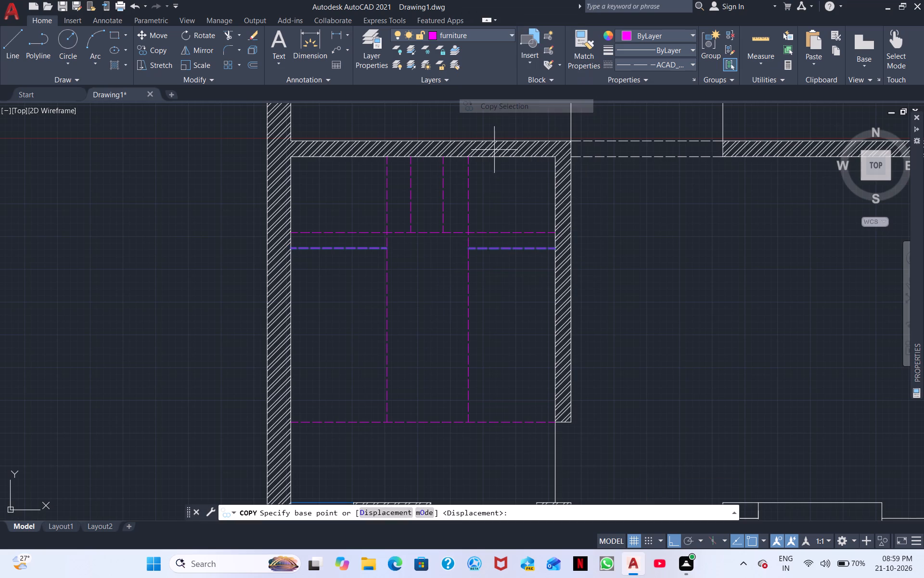
left_click(510, 248)
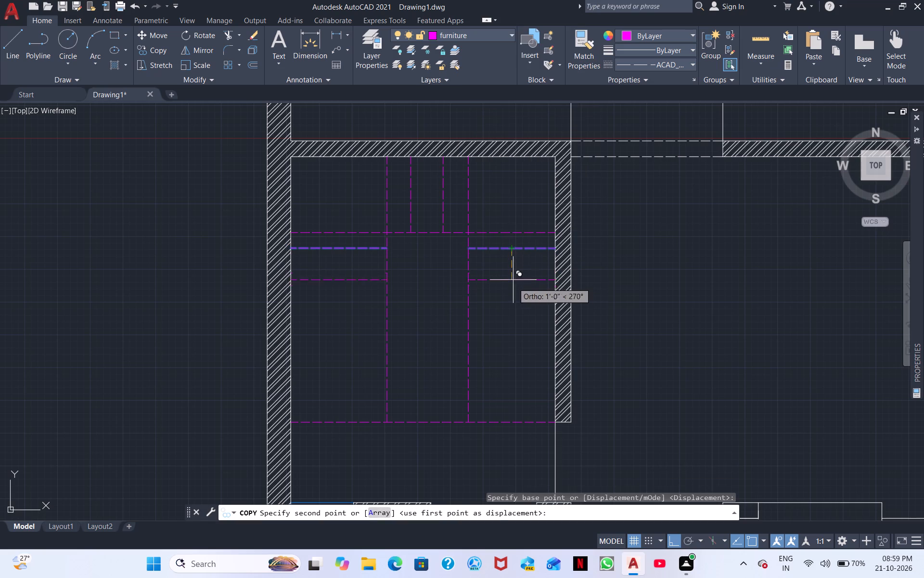
left_click(384, 512)
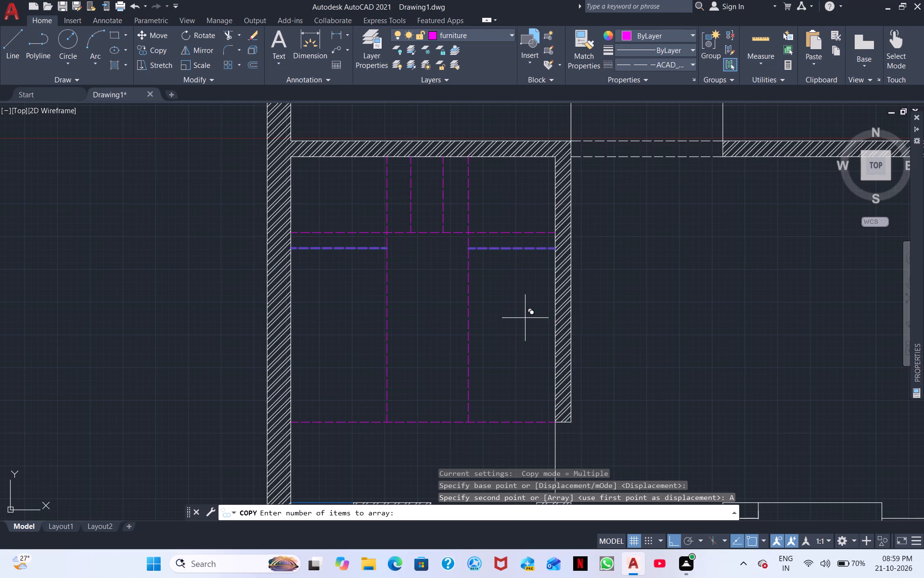
key("9")
key("Return")
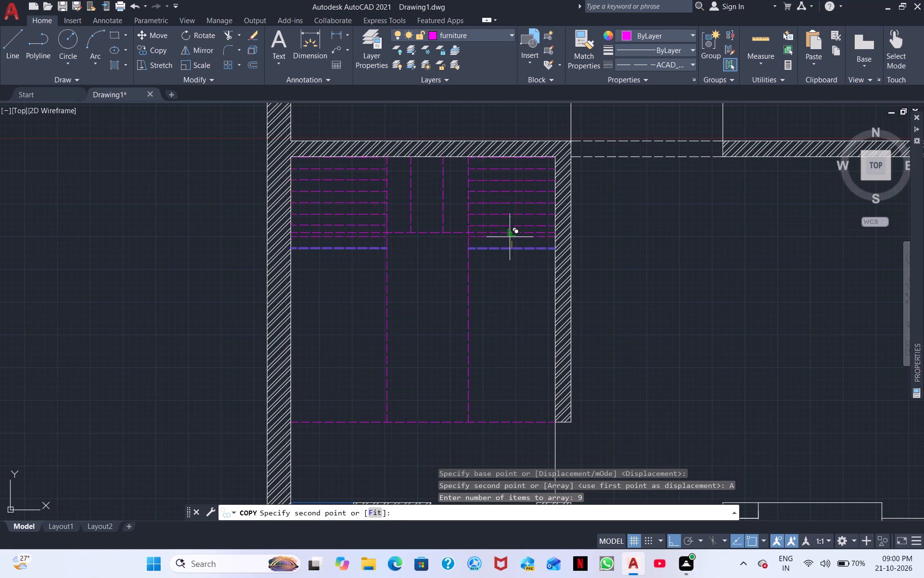
left_click(376, 510)
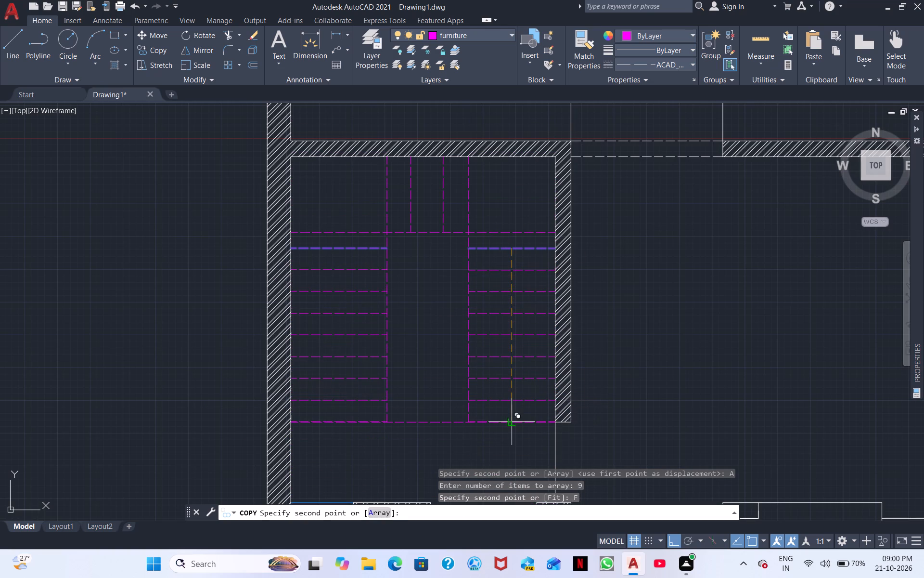
left_click(510, 420)
scroll(498, 411, "down", 1)
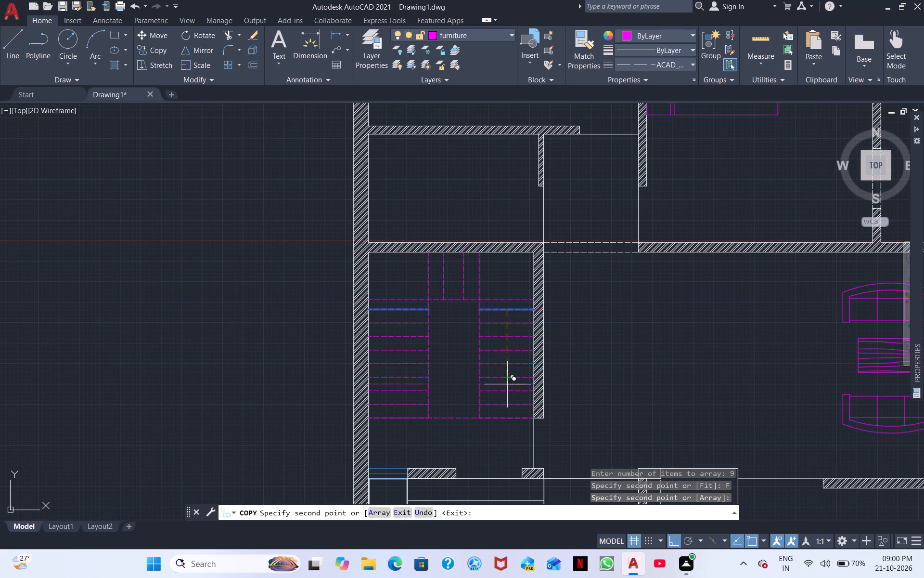
right_click(508, 388)
left_click(558, 233)
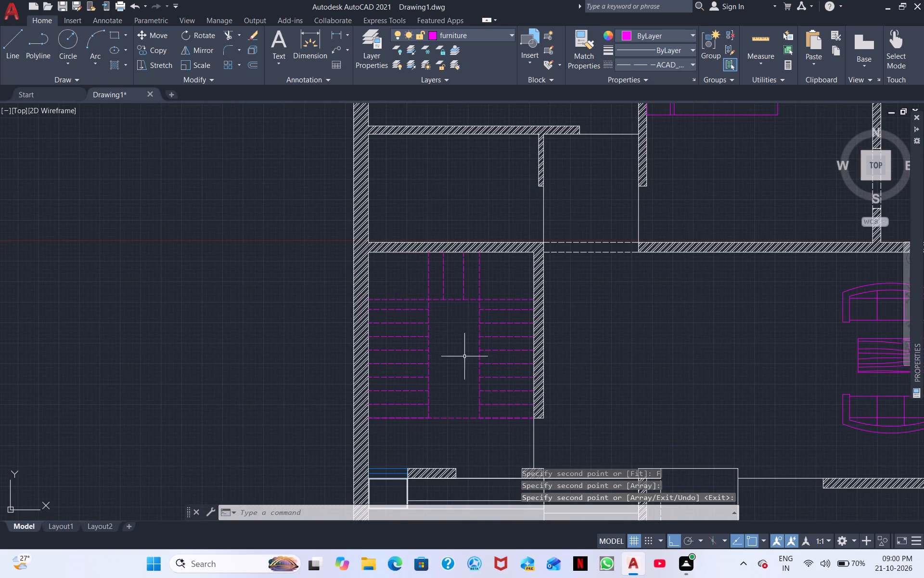
Draw a vertical dashed line from the lower end of the left long vertical line down to the hatched wall below.
middle_click_drag(477, 369, 488, 290)
middle_click_drag(497, 340, 457, 346)
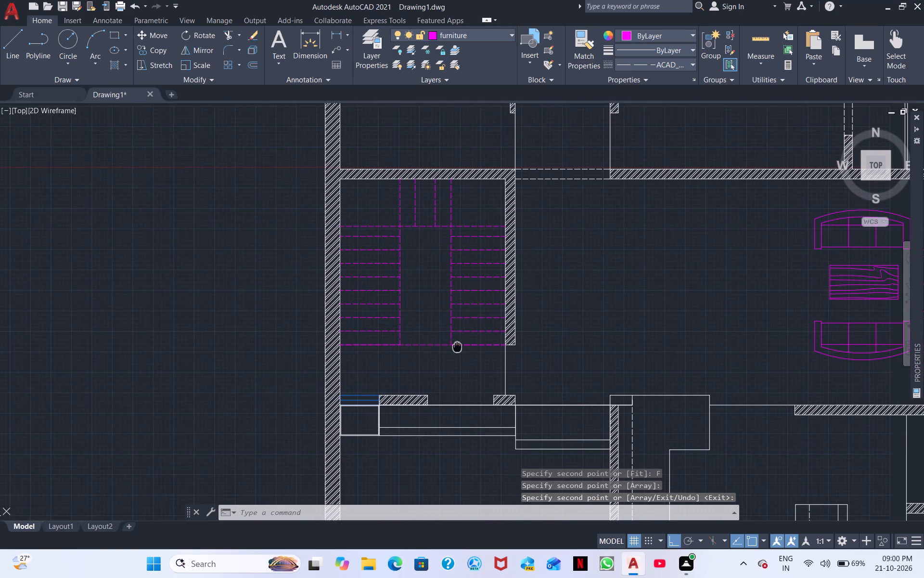
middle_click_drag(457, 346, 457, 346)
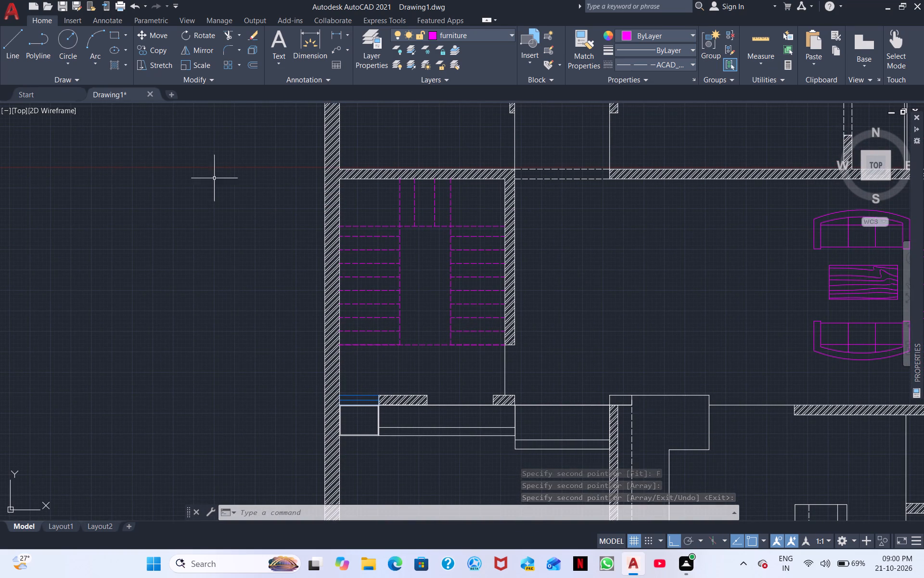
left_click(14, 36)
scroll(322, 314, "up", 1)
middle_click_drag(350, 329, 313, 271)
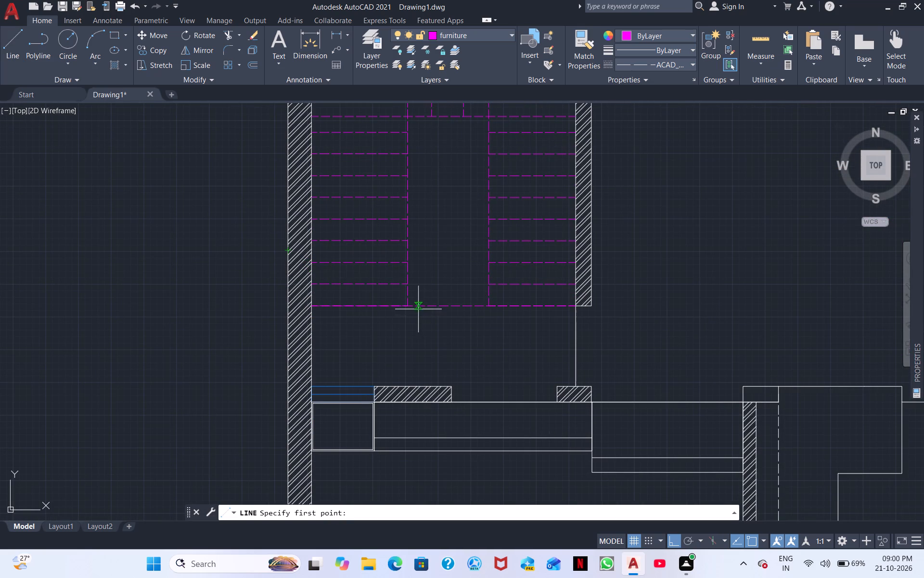
left_click(406, 308)
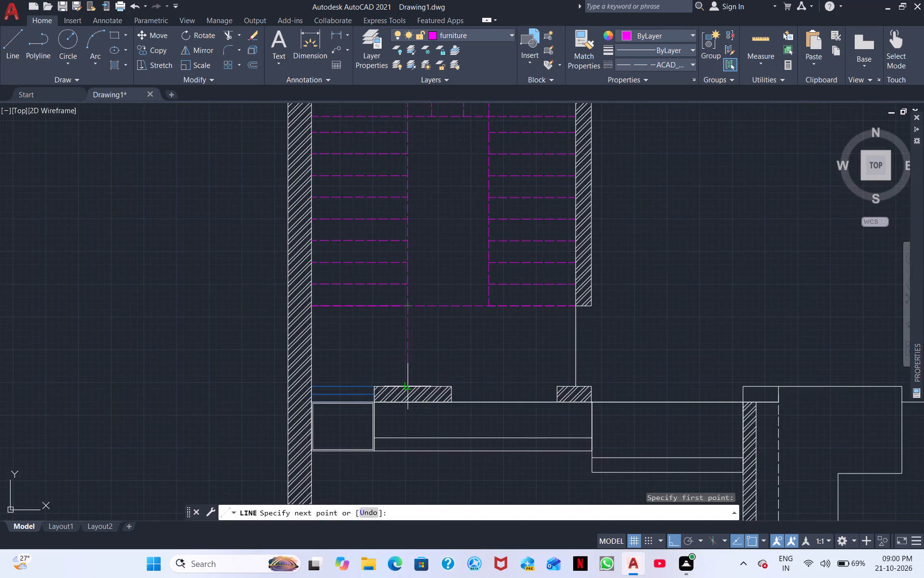
left_click(408, 387)
right_click(441, 365)
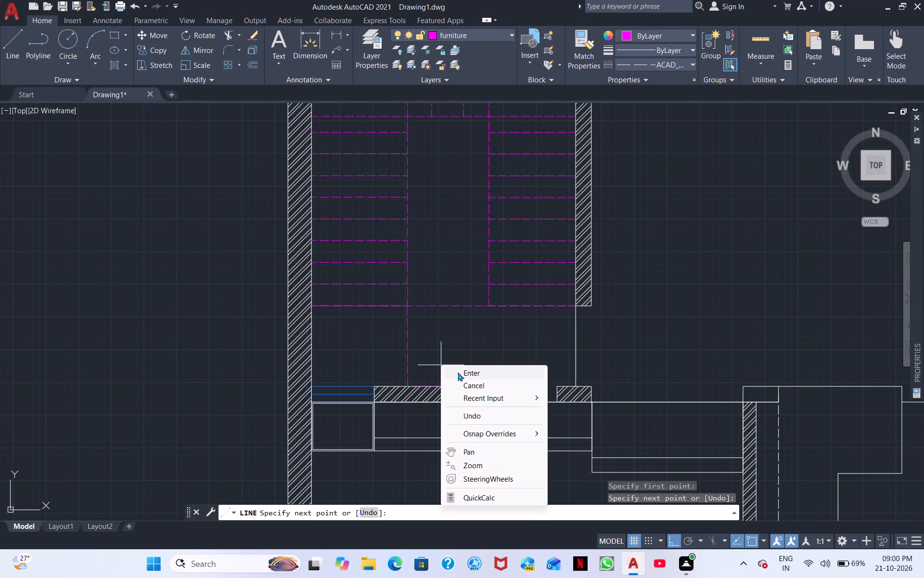
left_click(458, 372)
Draw a second vertical dashed line beside the previous one, from the hatched wall below up to the room's lower horizontal dashed line.
right_click(446, 350)
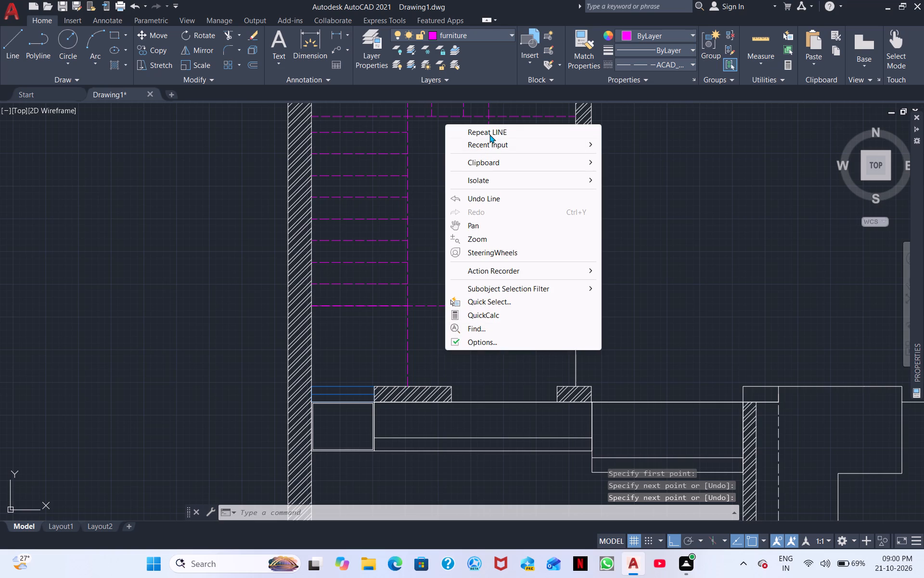
left_click(489, 133)
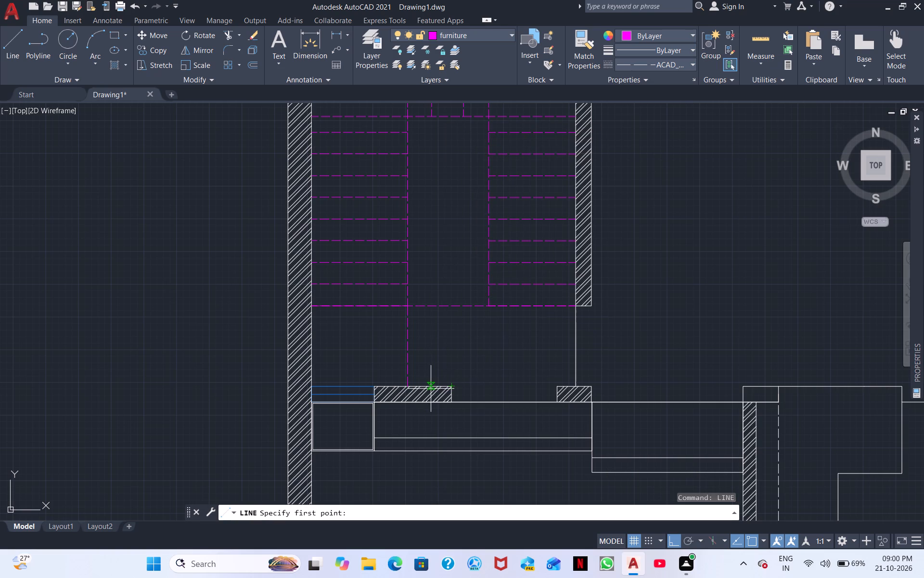
left_click(435, 384)
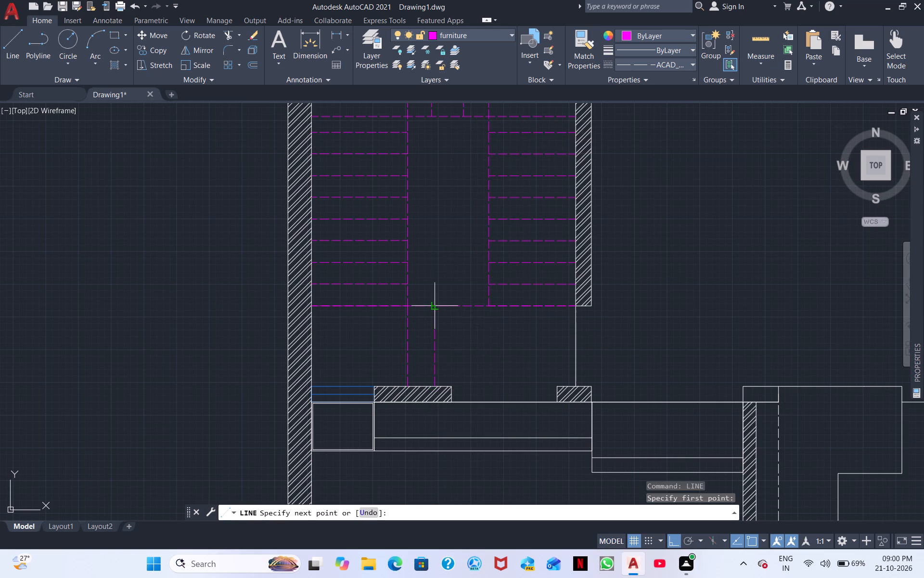
left_click(436, 307)
right_click(463, 355)
left_click(484, 361)
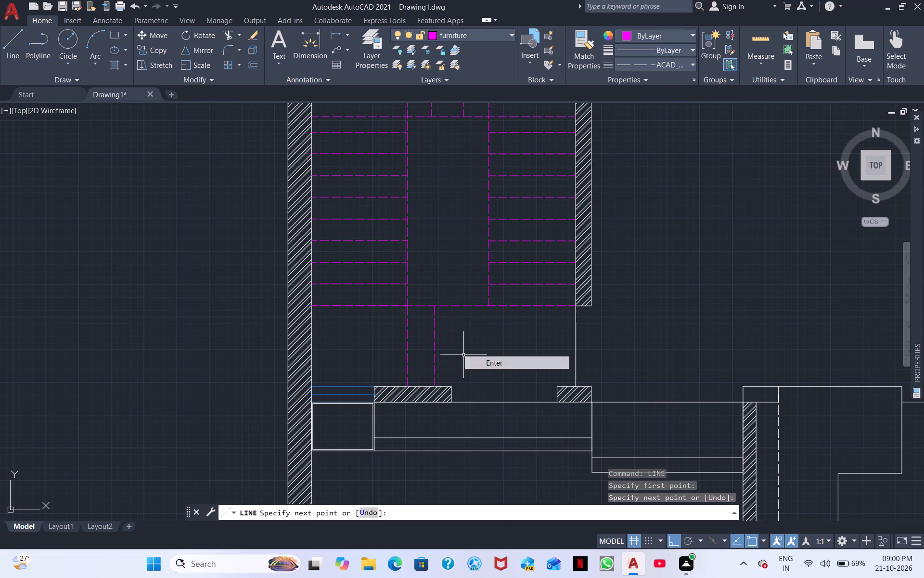
Using the ByLayer linetype, draw an L-shaped solid line from a left tread's midpoint to 1'-1 1/2" below the treads and across to the second short vertical dashed line.
scroll(469, 344, "down", 1)
middle_click_drag(493, 349, 445, 342)
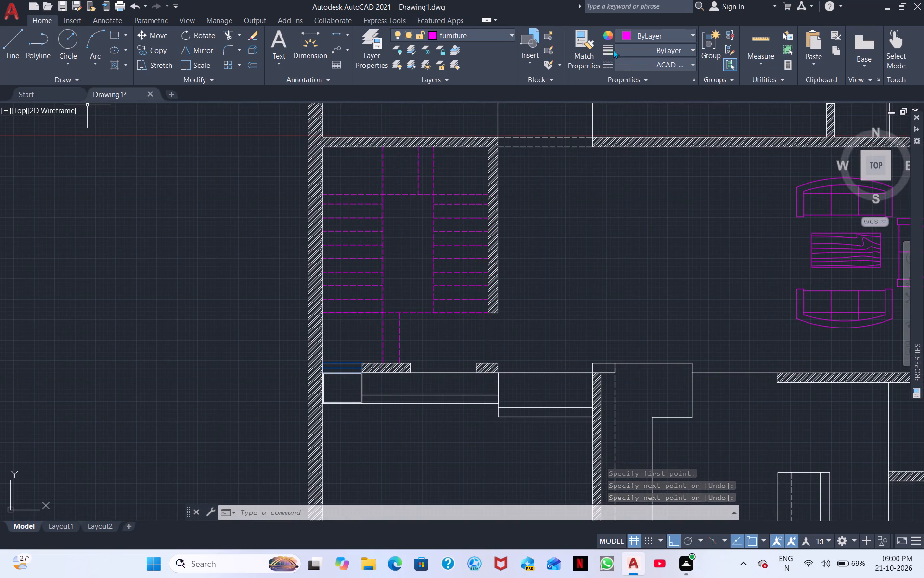
left_click(627, 61)
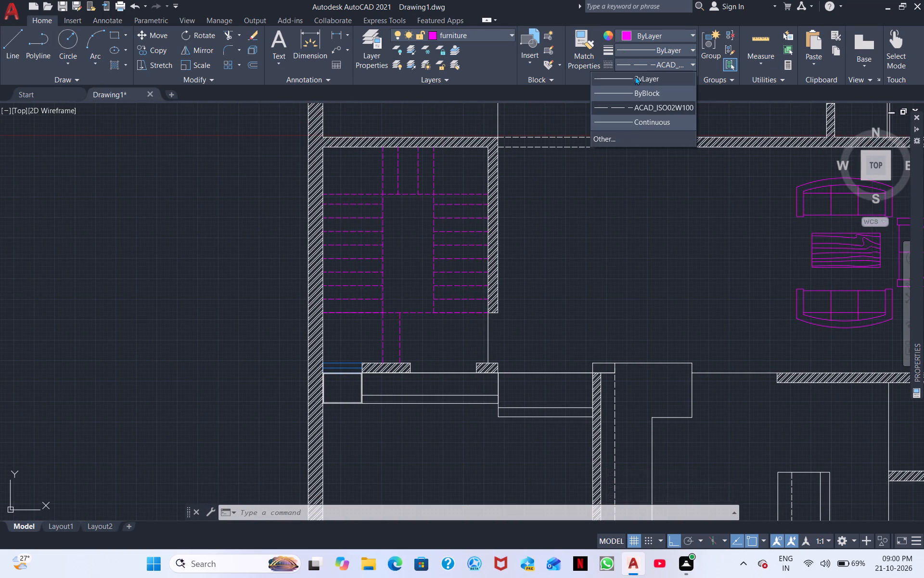
left_click(635, 76)
left_click(16, 50)
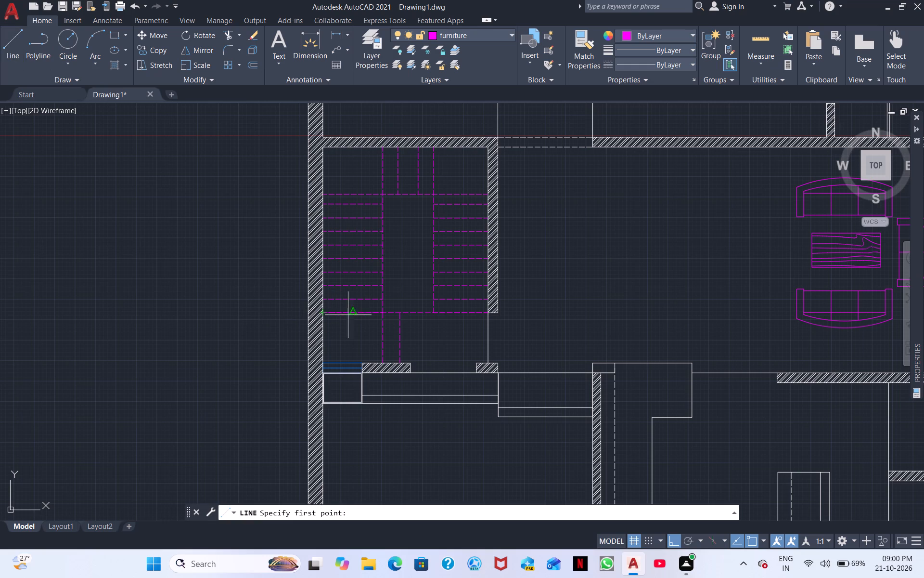
left_click(352, 261)
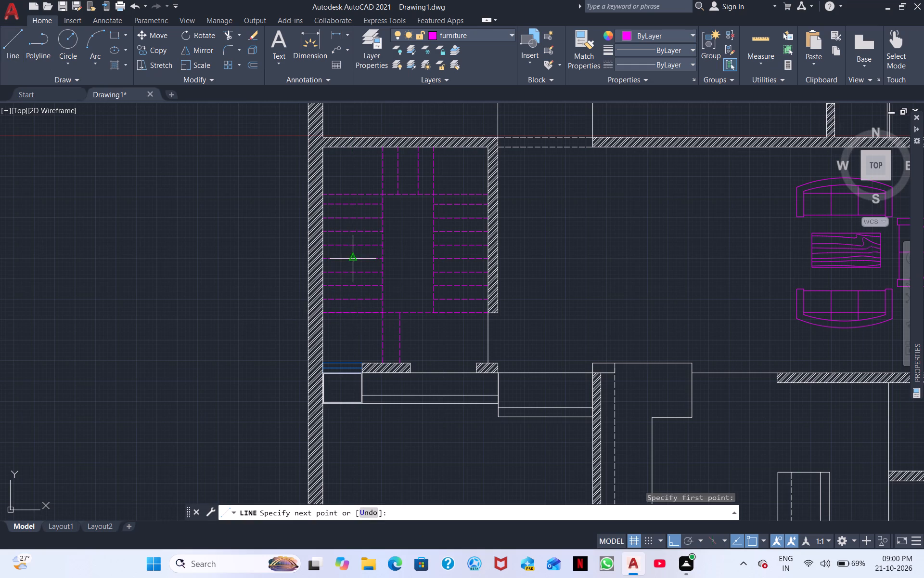
left_click(351, 313)
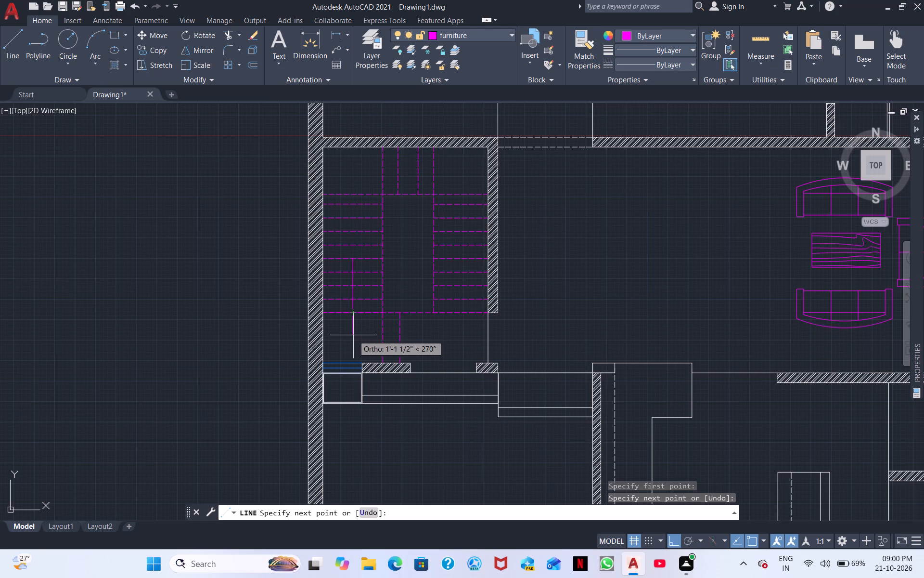
left_click(353, 335)
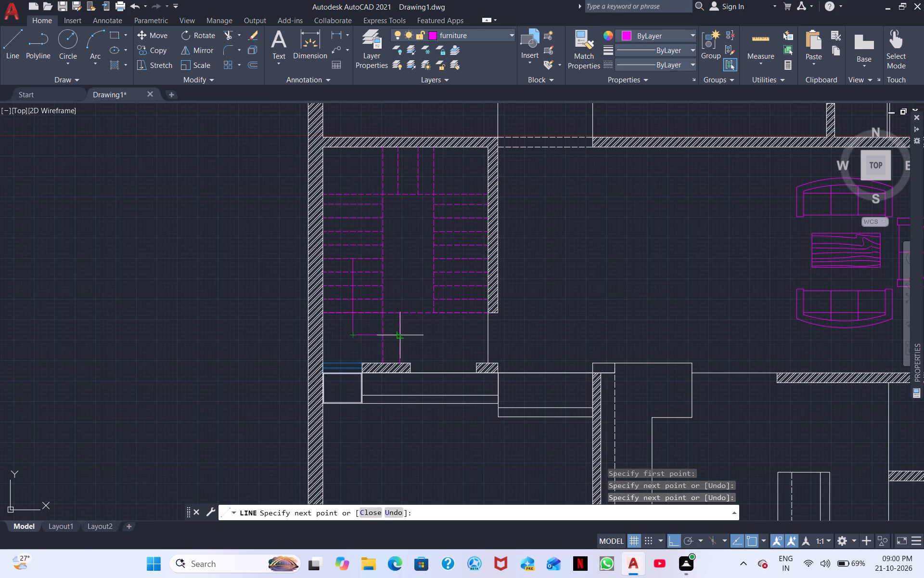
left_click(384, 334)
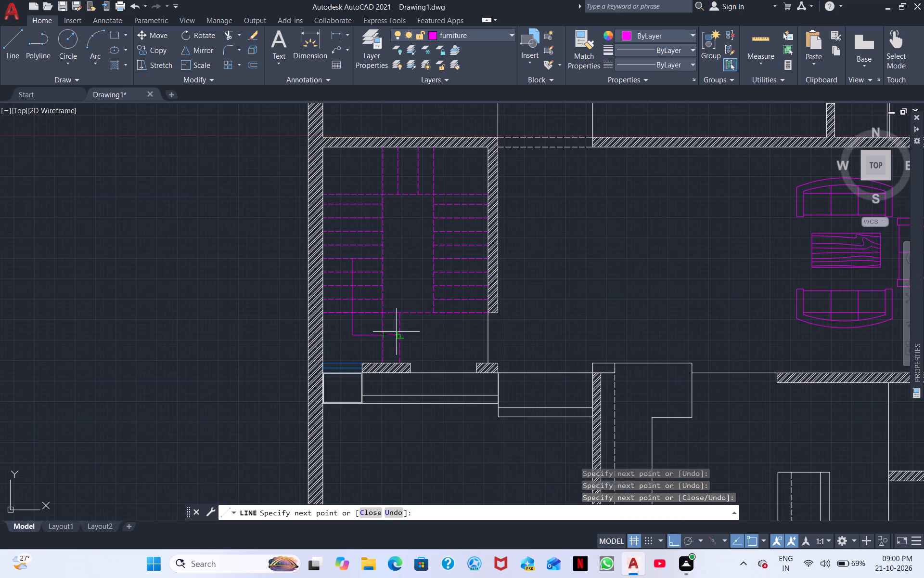
left_click(399, 334)
key("Escape")
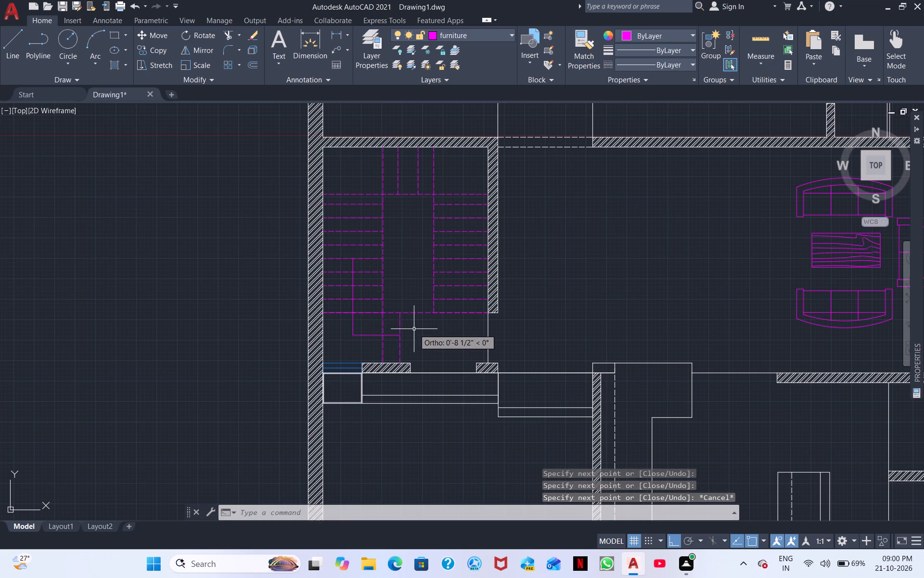
Make the window layer current and insert the Vehicles - Metric tool palette block outside the plan, beside the left outer wall.
scroll(416, 337, "down", 2)
scroll(435, 342, "up", 1)
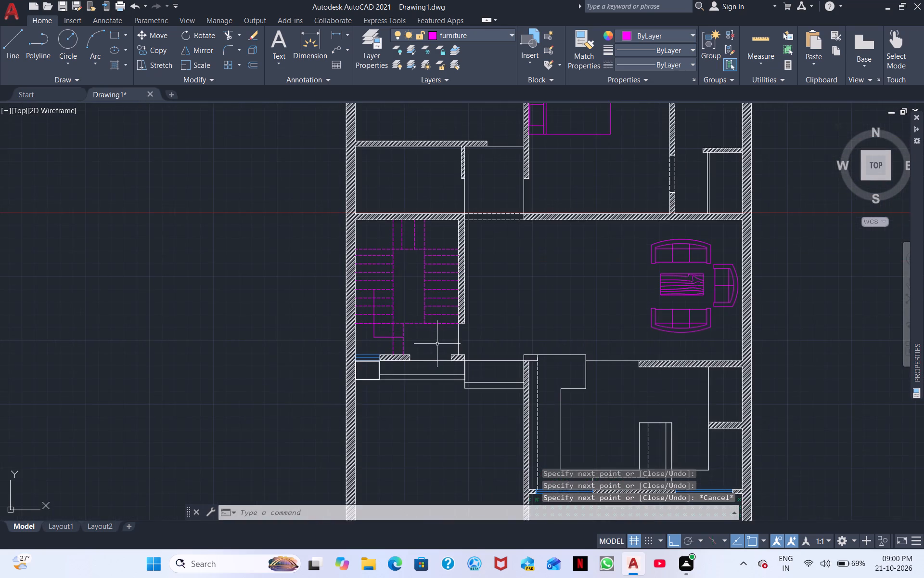
middle_click_drag(437, 344, 425, 236)
middle_click_drag(429, 308, 430, 274)
middle_click_drag(425, 328, 429, 258)
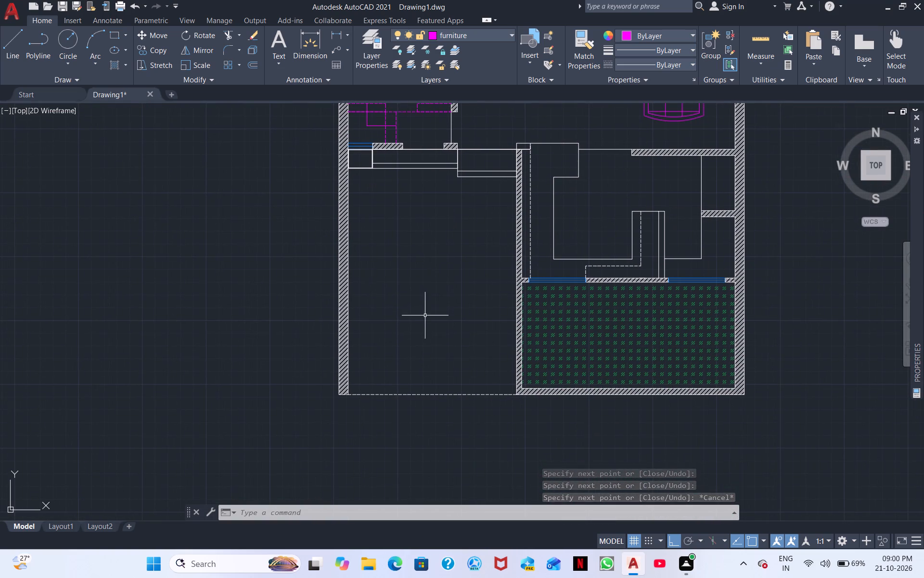
middle_click_drag(412, 274, 376, 344)
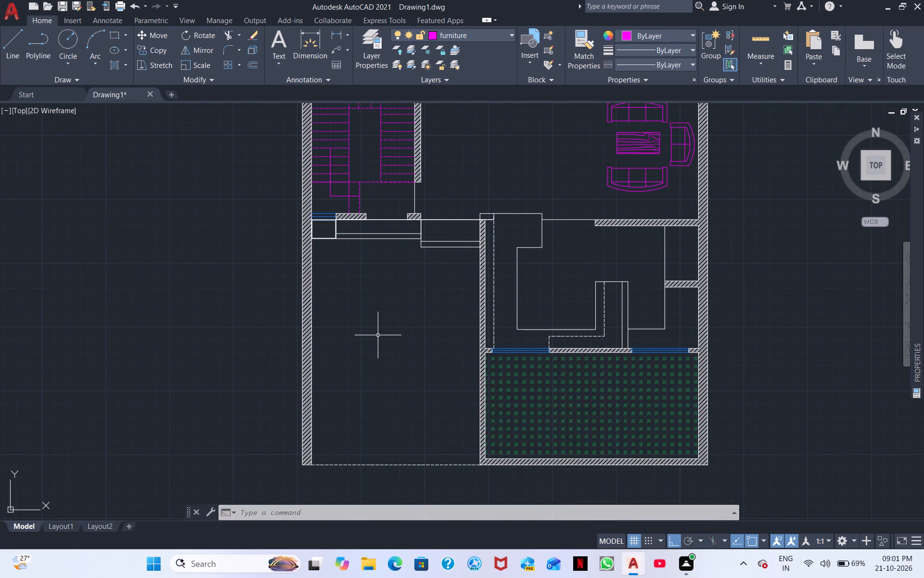
key("t")
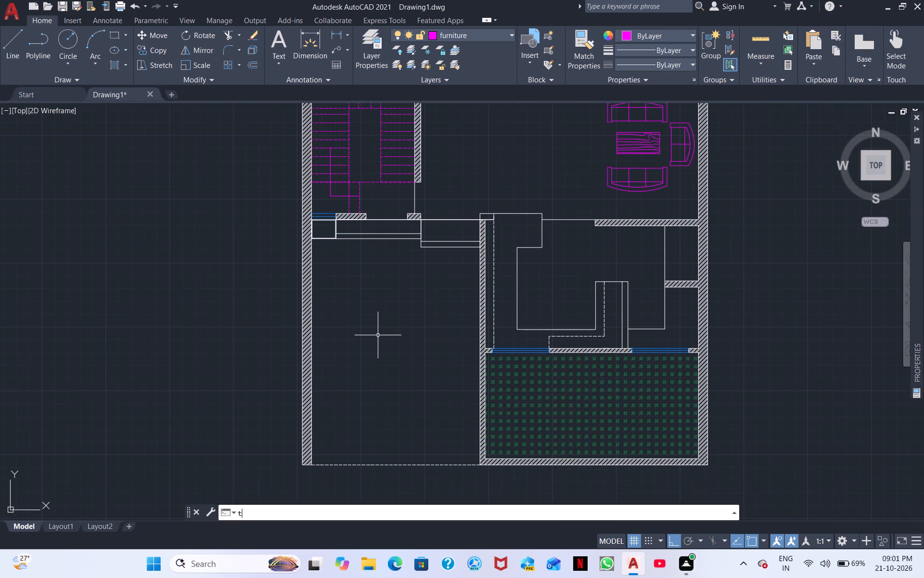
type("p")
key("space")
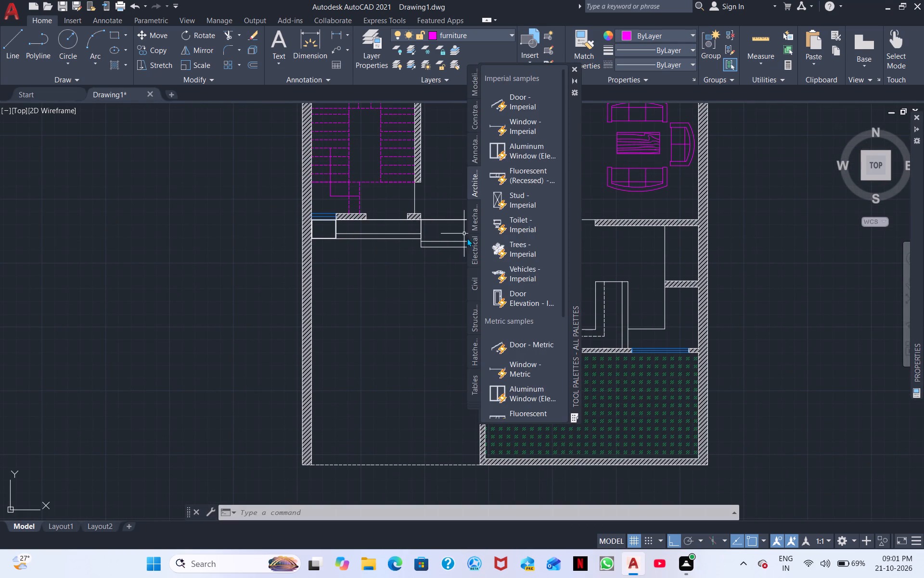
left_click(454, 33)
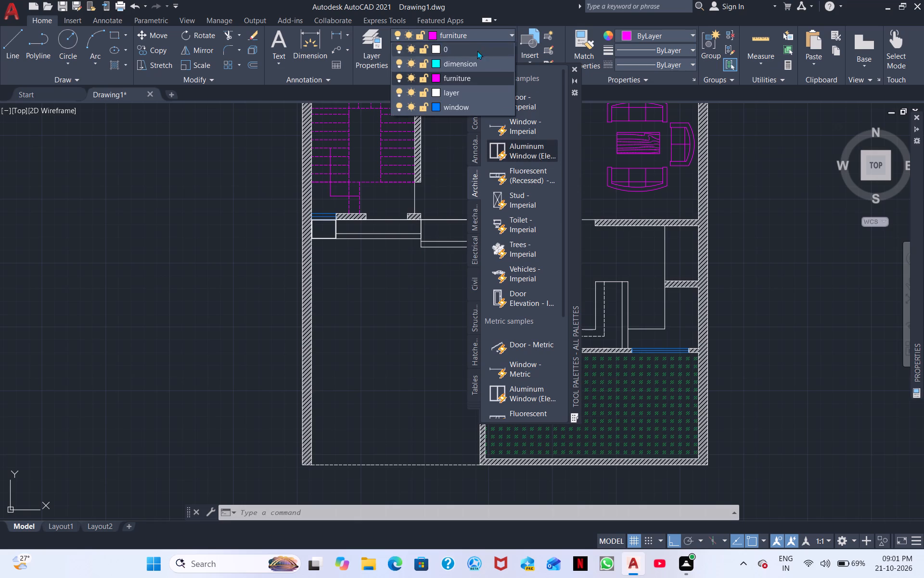
left_click(461, 101)
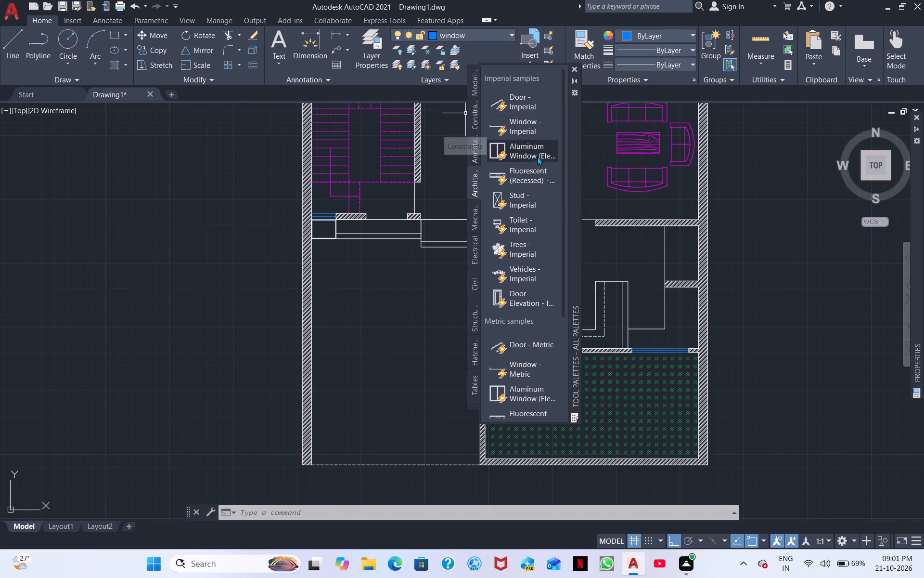
scroll(534, 381, "down", 1)
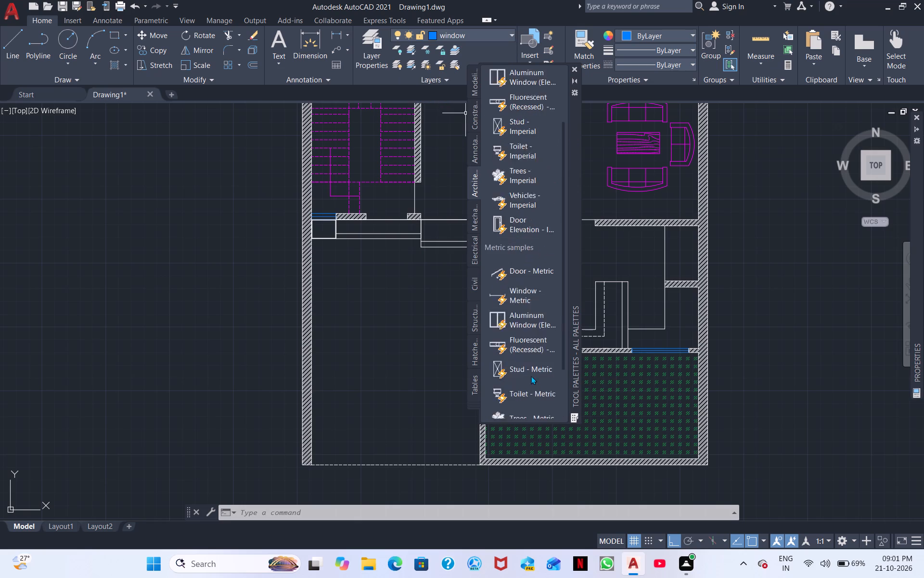
scroll(531, 376, "down", 1)
left_click(507, 373)
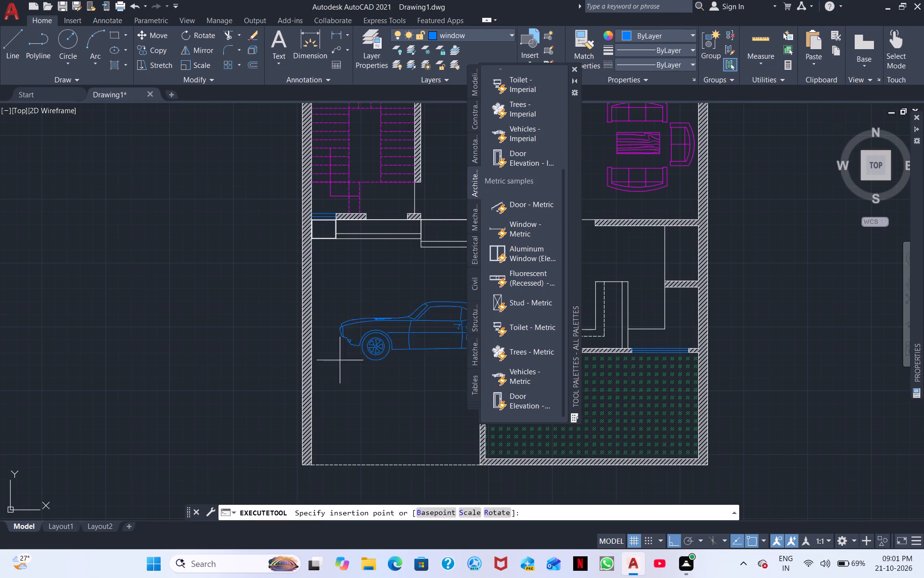
left_click(108, 329)
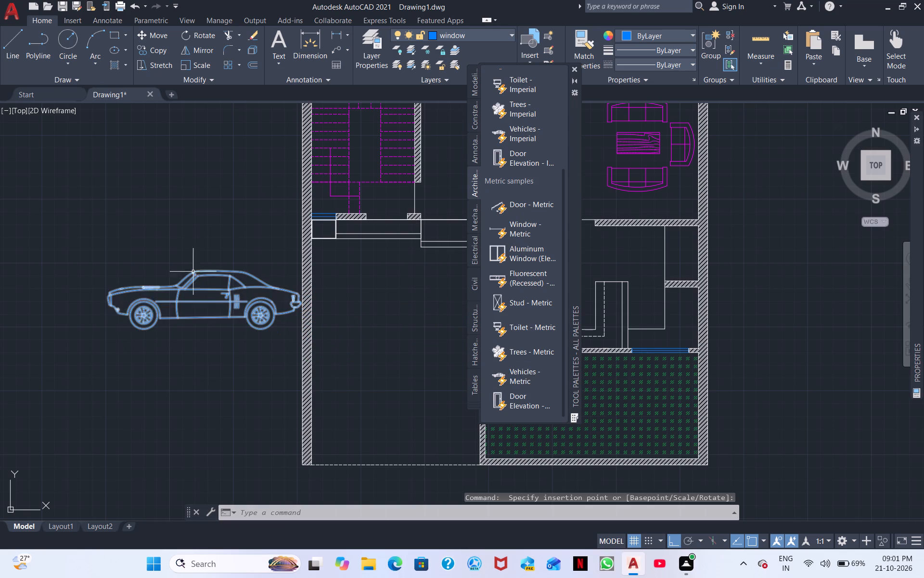
left_click(574, 69)
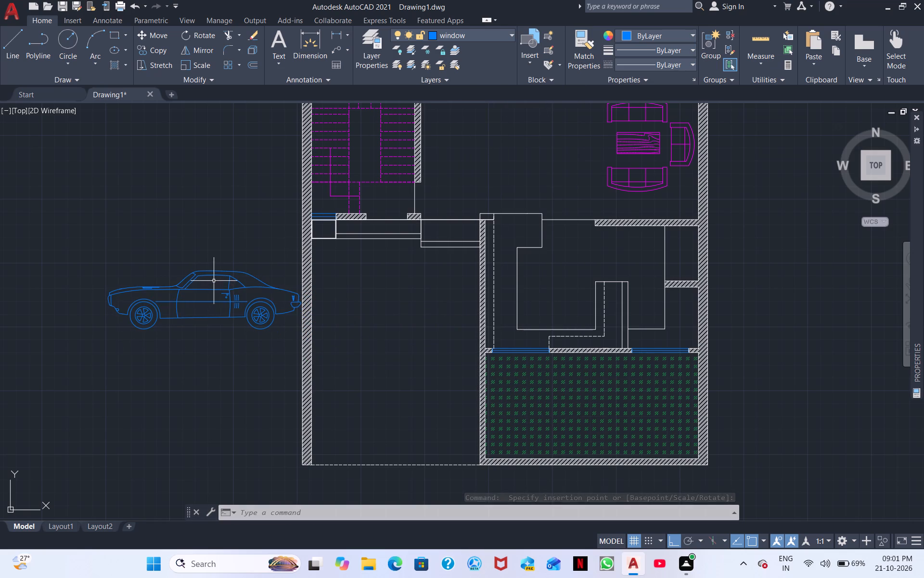
Switch the inserted vehicle block to its Sports Car (Top) view.
scroll(214, 281, "up", 4)
scroll(203, 281, "down", 3)
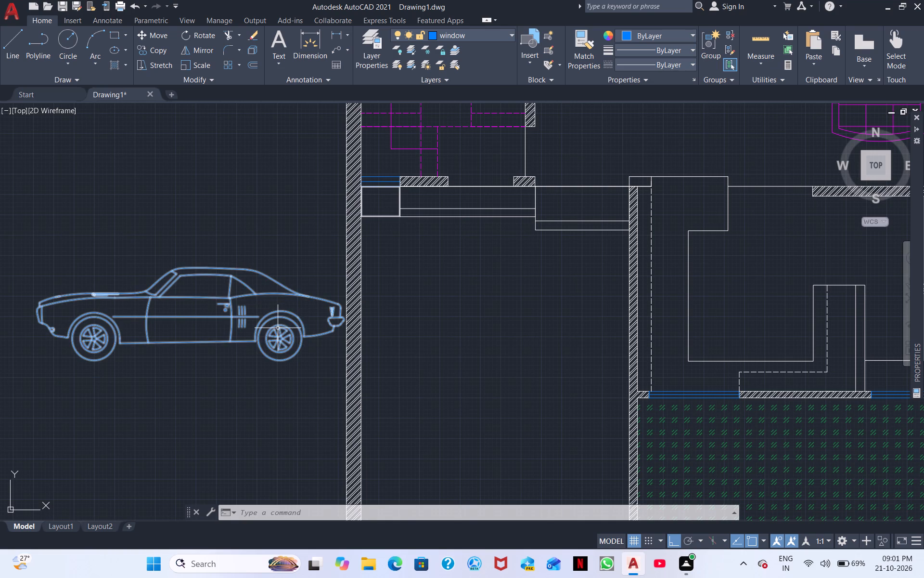
left_click(277, 326)
left_click(24, 375)
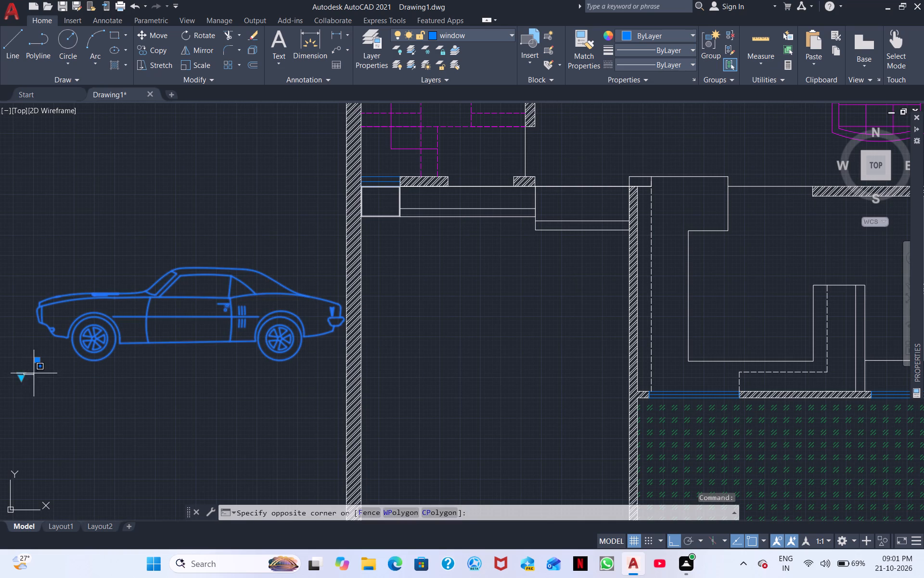
left_click(18, 379)
left_click(18, 378)
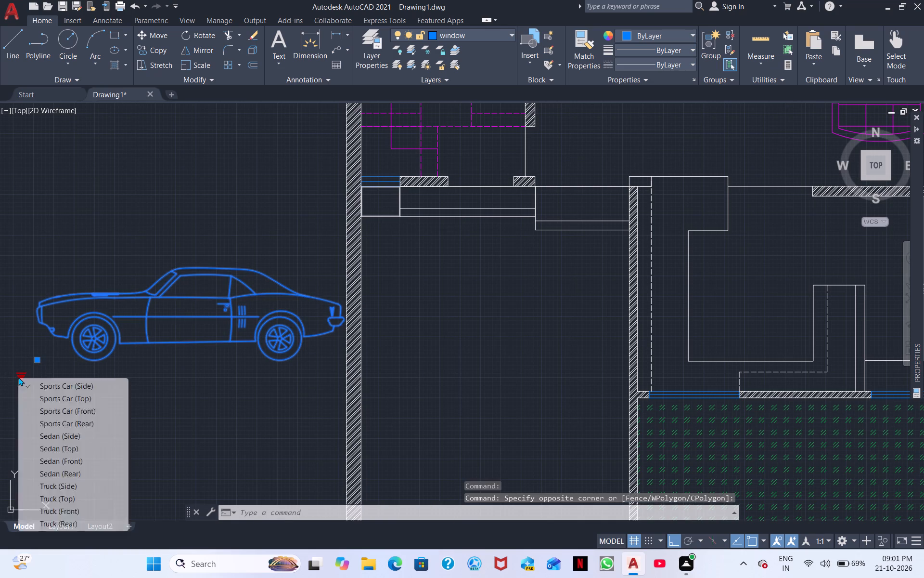
middle_click_drag(89, 349, 235, 249)
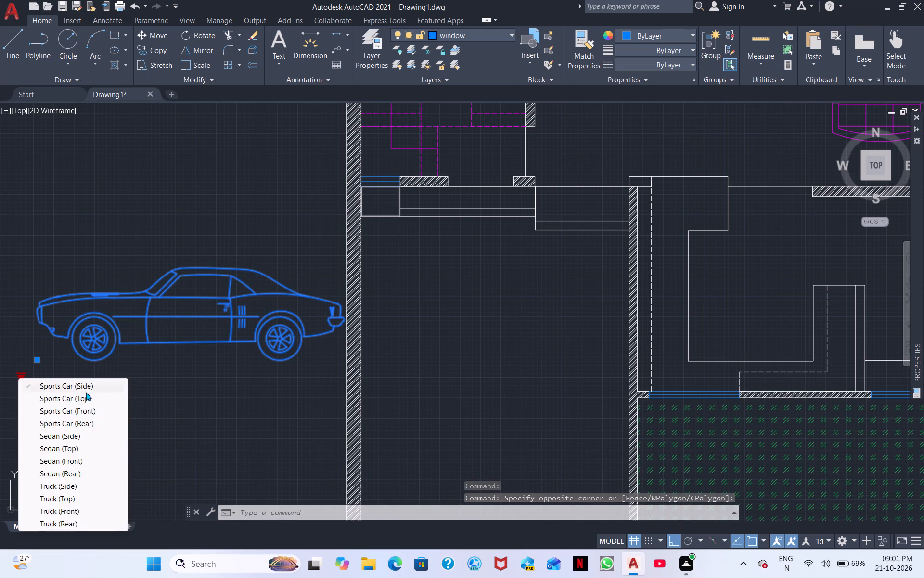
left_click(85, 394)
Rotate the sports car block 270° about its upper front corner so that its nose faces the top of the plan.
middle_click_drag(167, 366, 136, 330)
left_click_drag(167, 370, 160, 361)
left_click(120, 328)
right_click(120, 328)
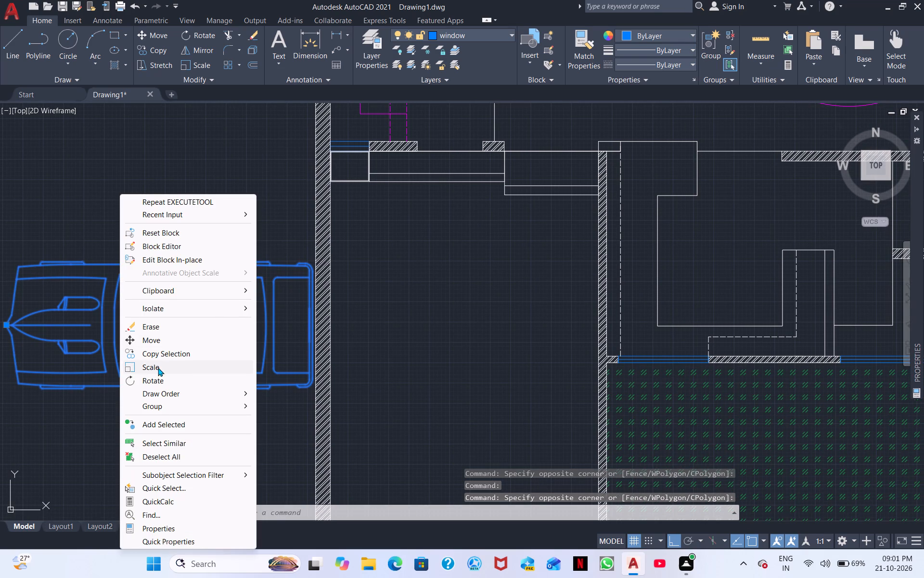
left_click(162, 380)
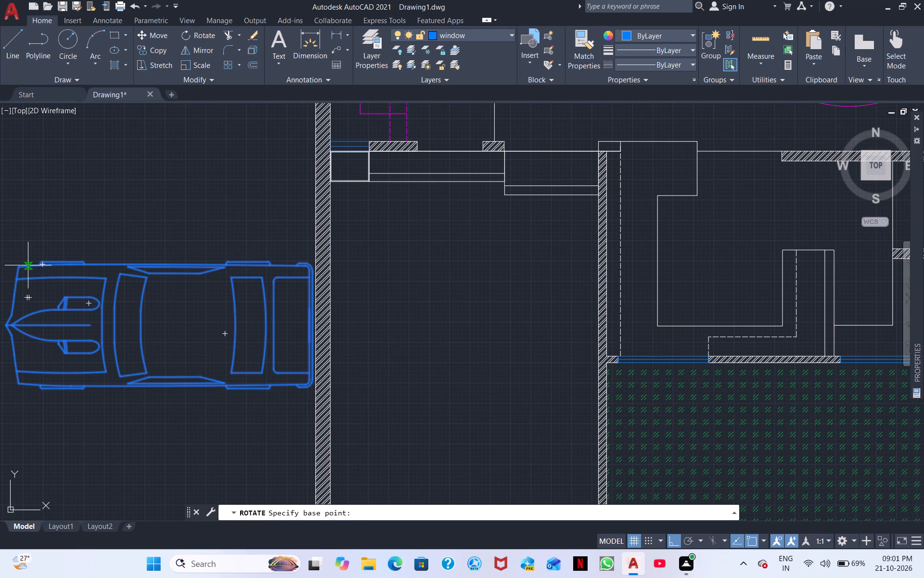
left_click(17, 268)
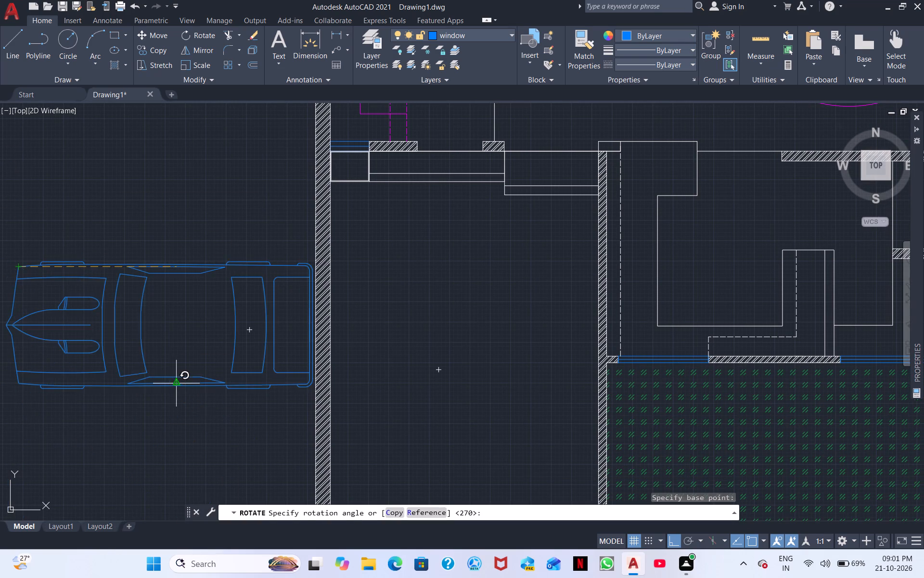
middle_click_drag(175, 409, 299, 235)
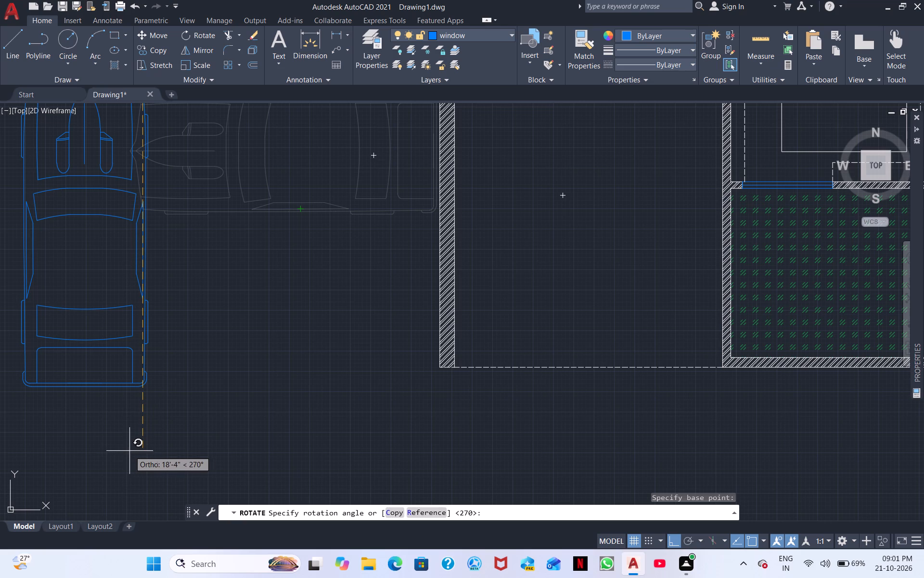
left_click(146, 456)
Move the sports car block into the parking bay, between its side walls and above the dashed front opening, with Ortho off.
scroll(154, 423, "down", 2)
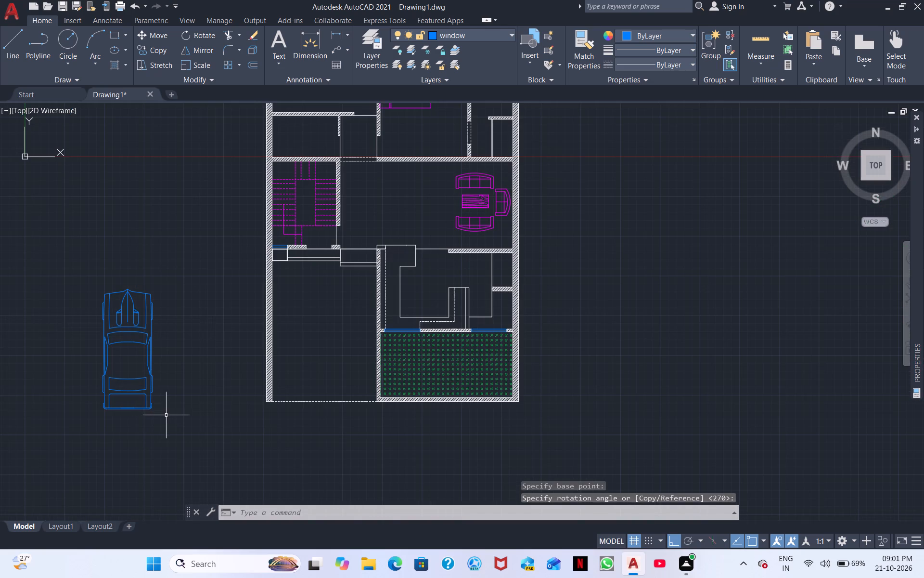
middle_click_drag(166, 415, 186, 421)
left_click(186, 421)
left_click(137, 368)
right_click(116, 382)
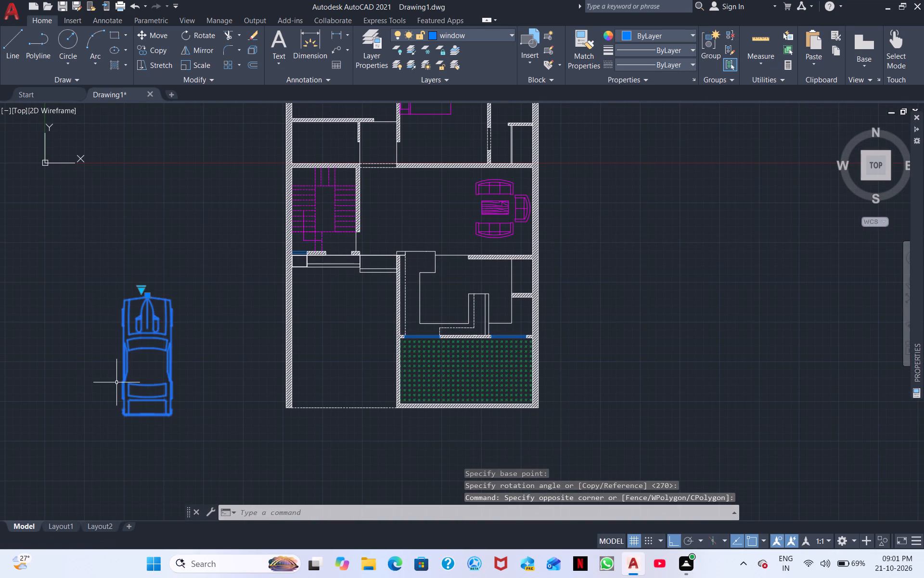
left_click(172, 174)
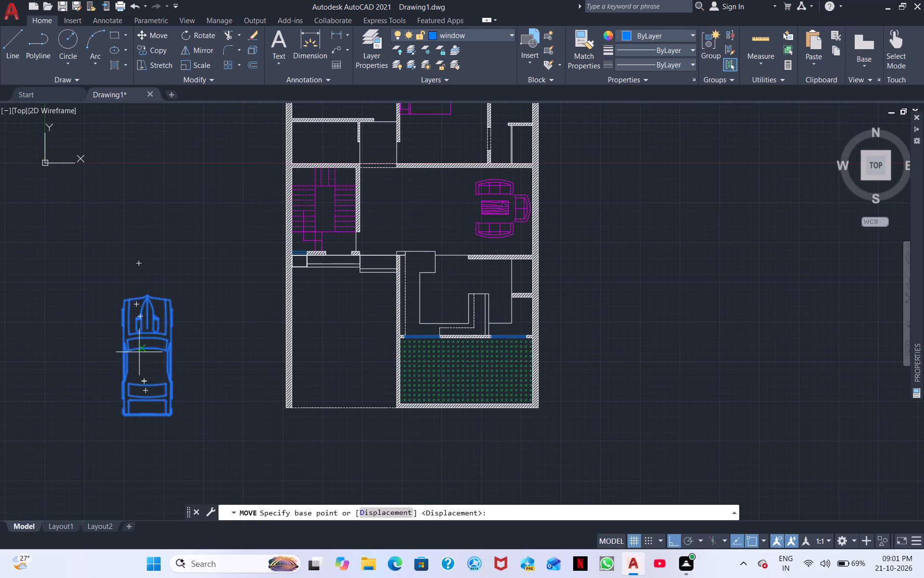
left_click(140, 355)
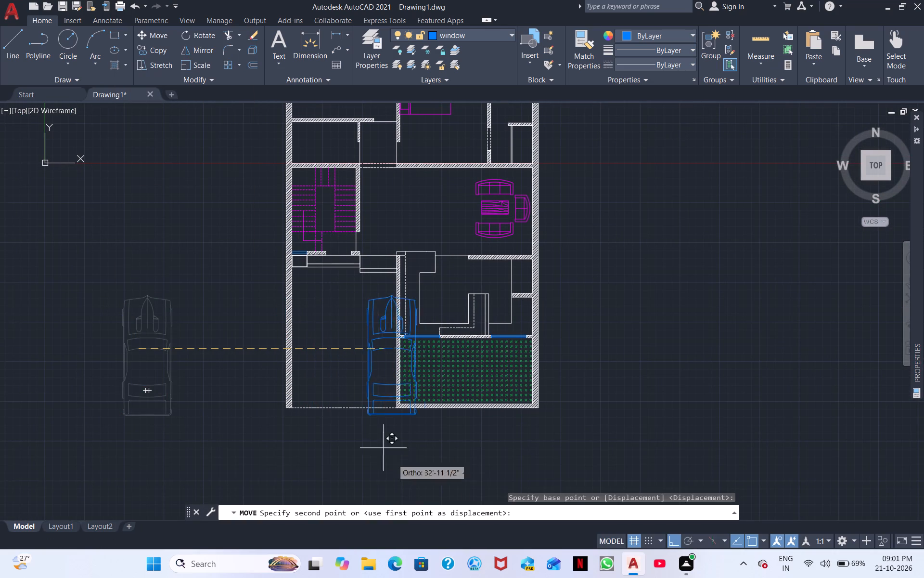
left_click(673, 543)
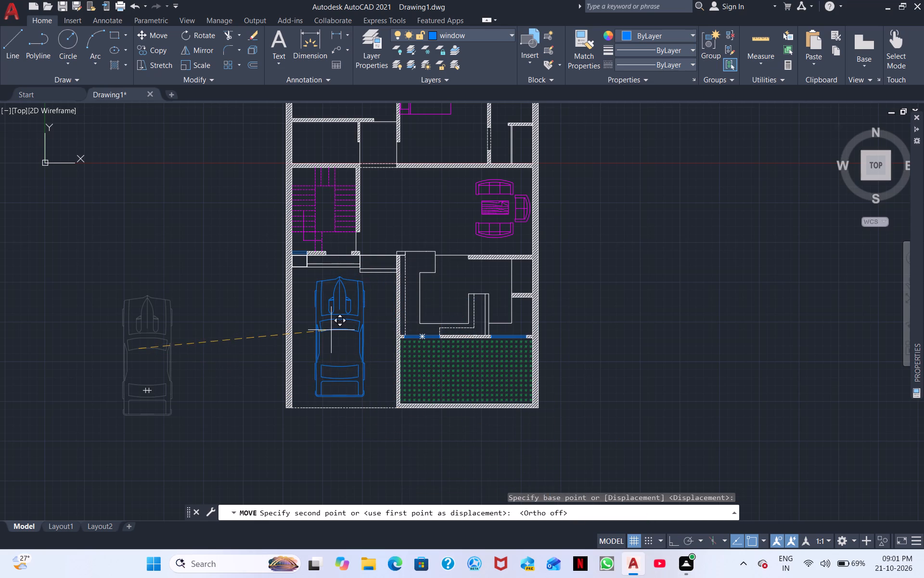
left_click(331, 330)
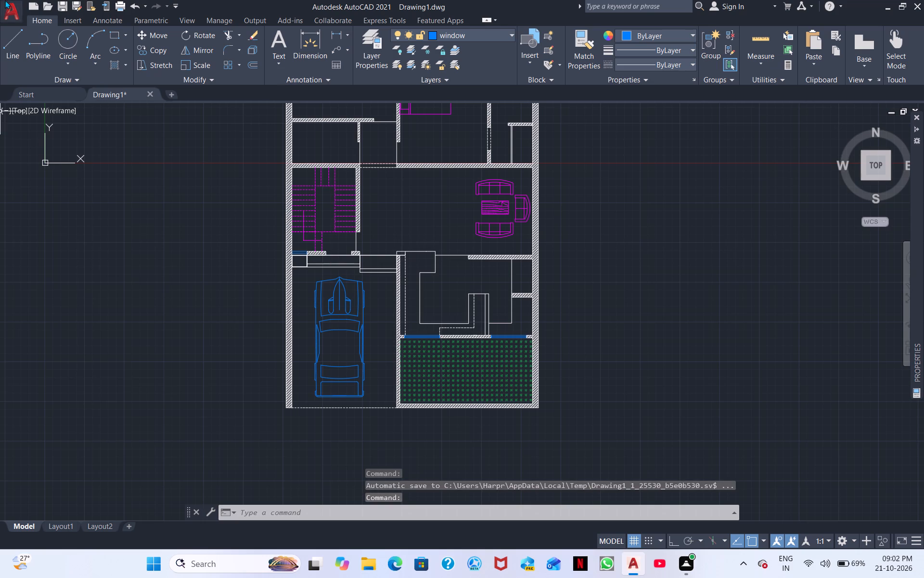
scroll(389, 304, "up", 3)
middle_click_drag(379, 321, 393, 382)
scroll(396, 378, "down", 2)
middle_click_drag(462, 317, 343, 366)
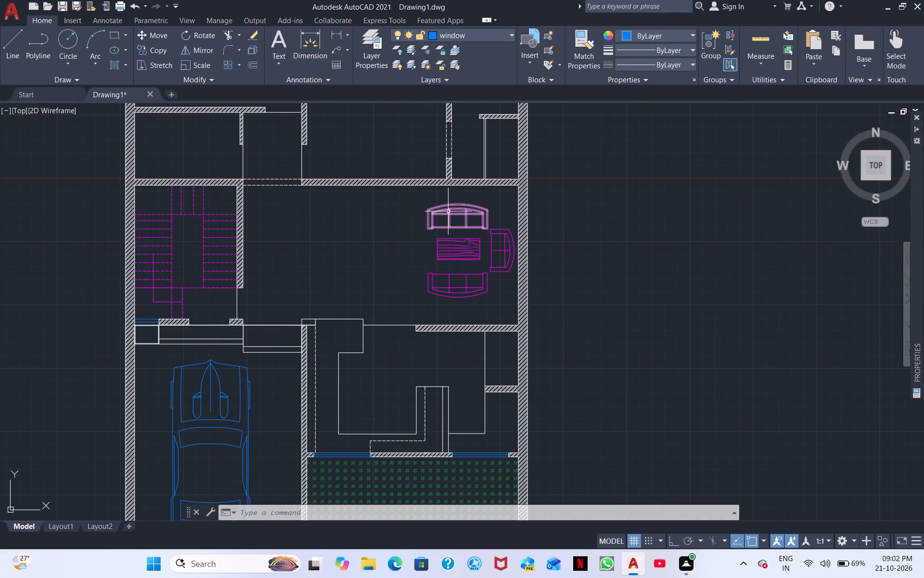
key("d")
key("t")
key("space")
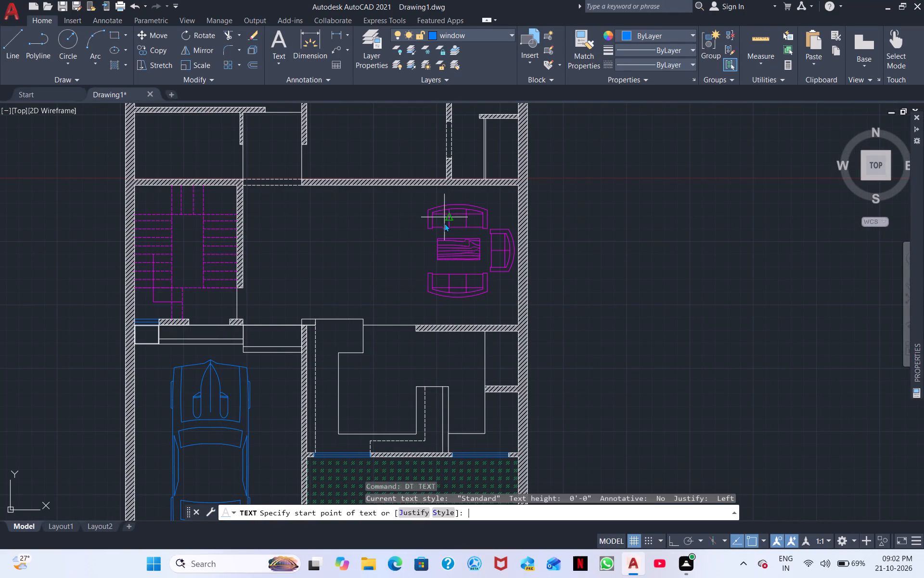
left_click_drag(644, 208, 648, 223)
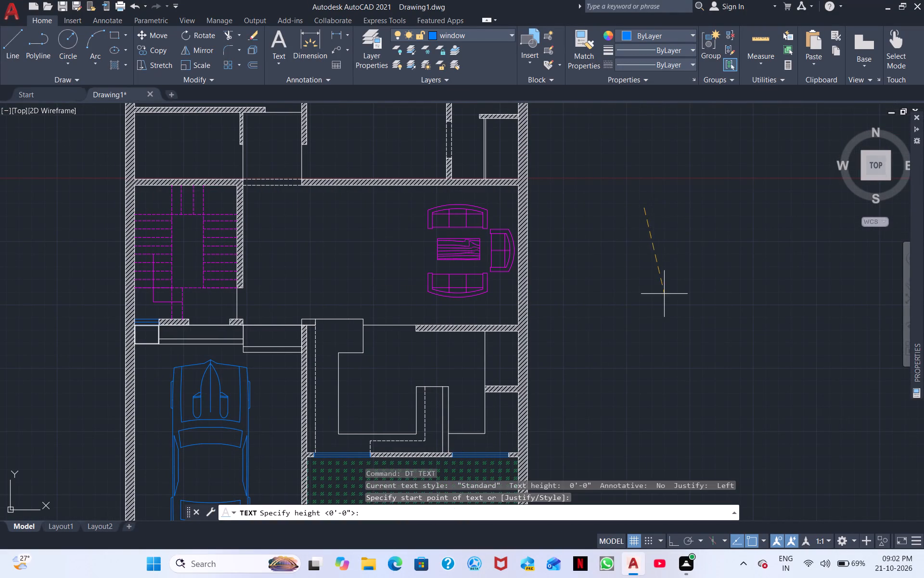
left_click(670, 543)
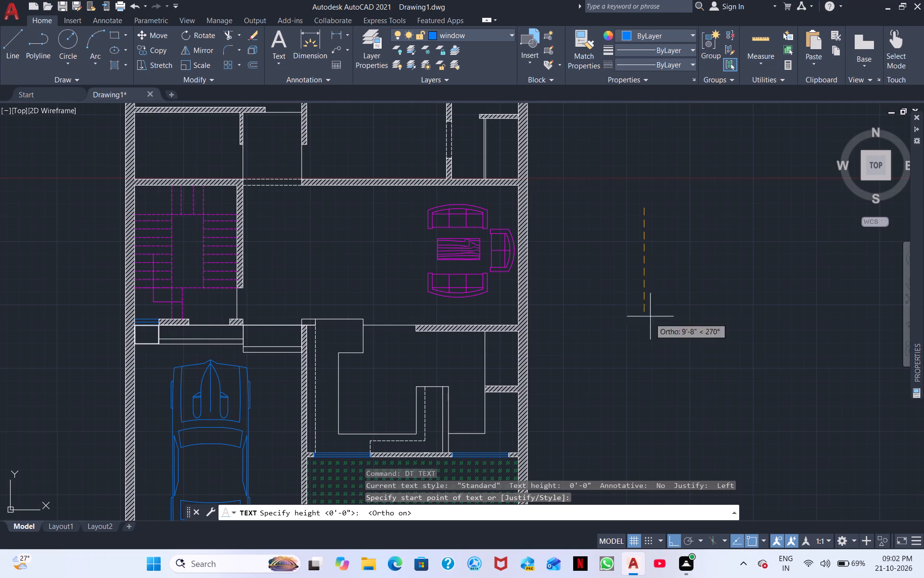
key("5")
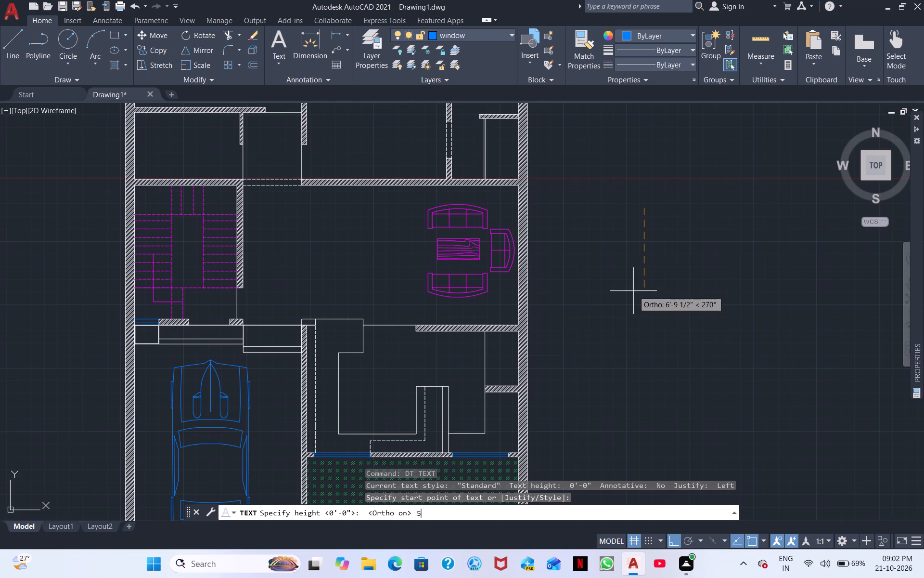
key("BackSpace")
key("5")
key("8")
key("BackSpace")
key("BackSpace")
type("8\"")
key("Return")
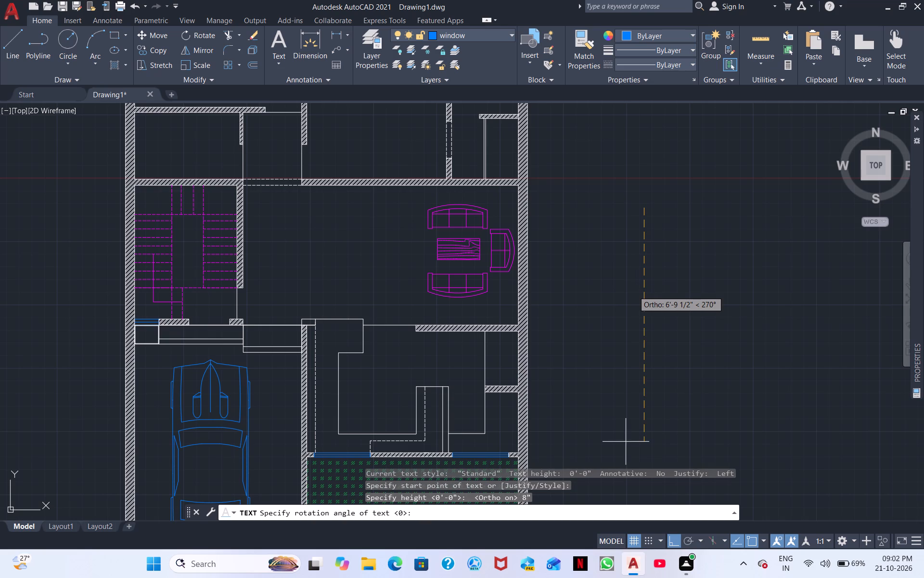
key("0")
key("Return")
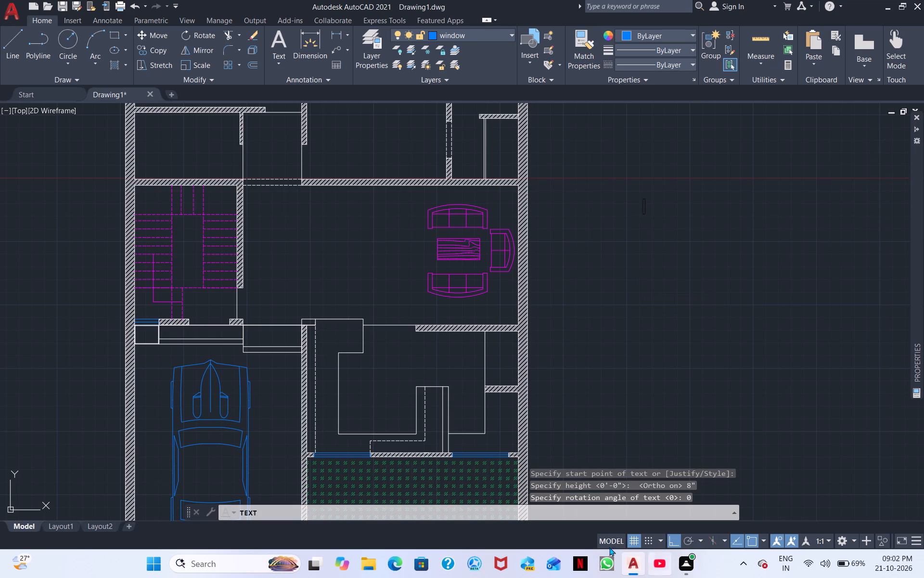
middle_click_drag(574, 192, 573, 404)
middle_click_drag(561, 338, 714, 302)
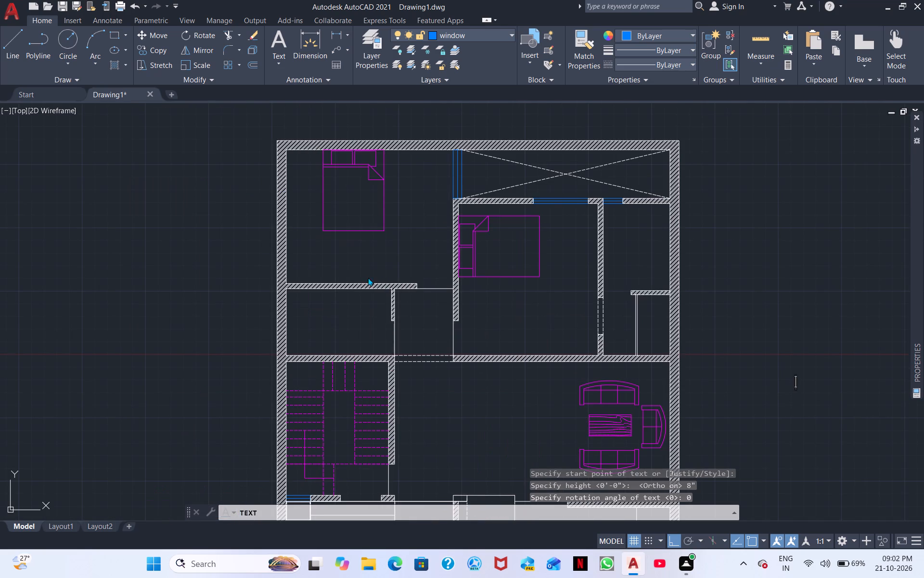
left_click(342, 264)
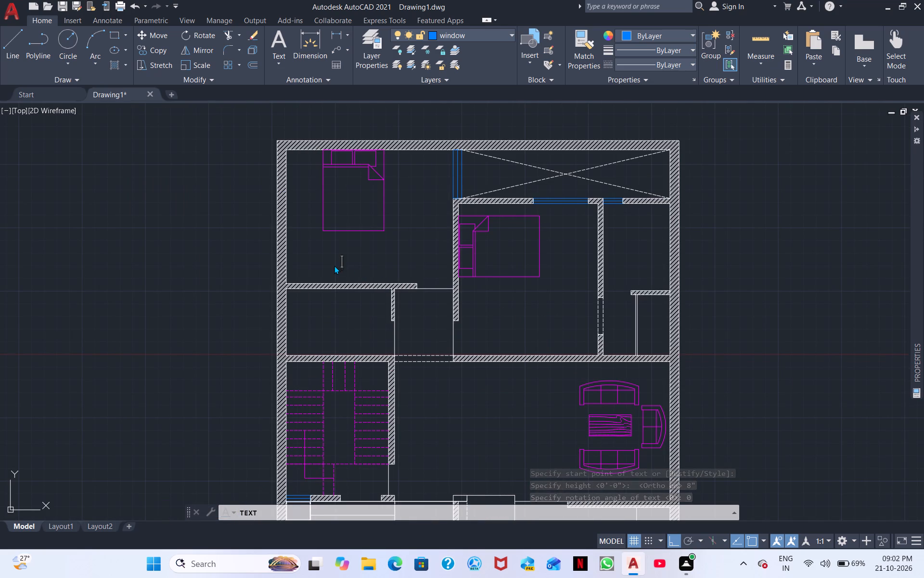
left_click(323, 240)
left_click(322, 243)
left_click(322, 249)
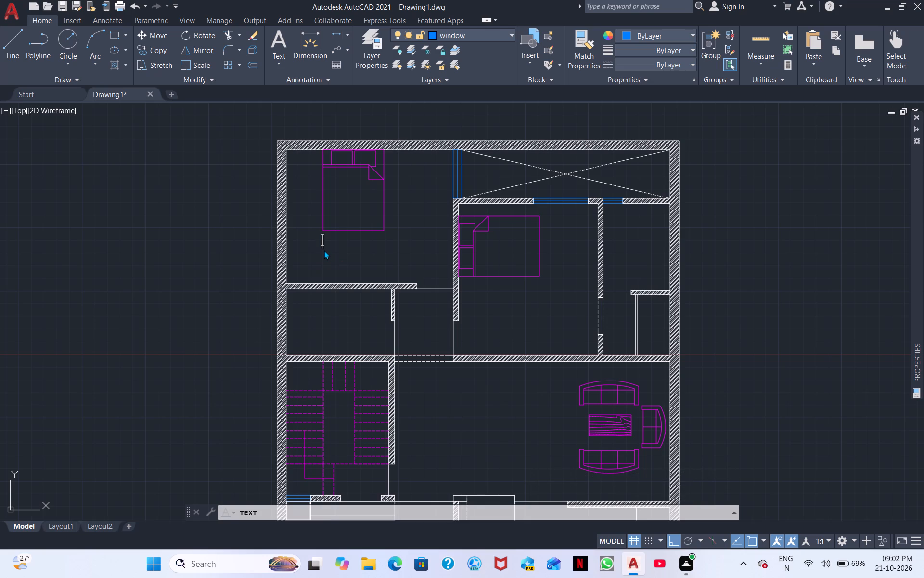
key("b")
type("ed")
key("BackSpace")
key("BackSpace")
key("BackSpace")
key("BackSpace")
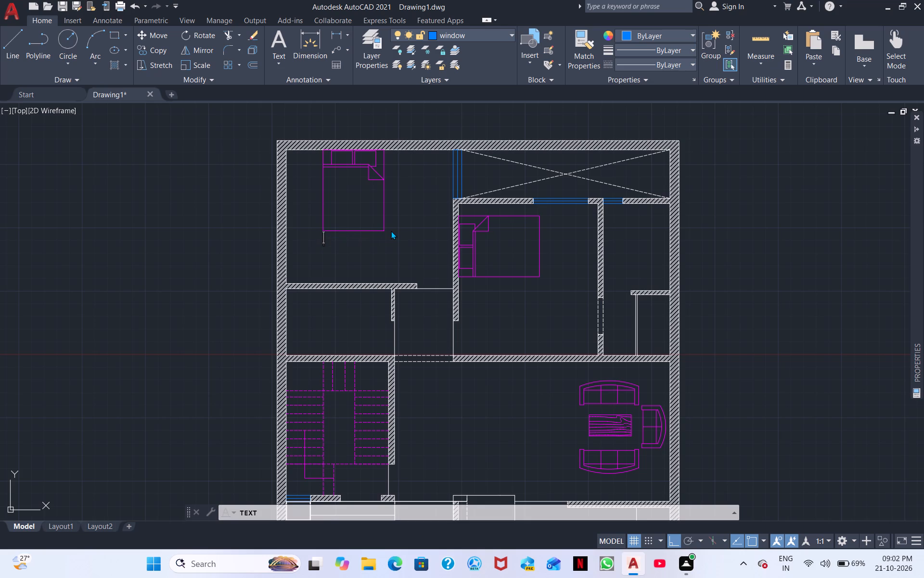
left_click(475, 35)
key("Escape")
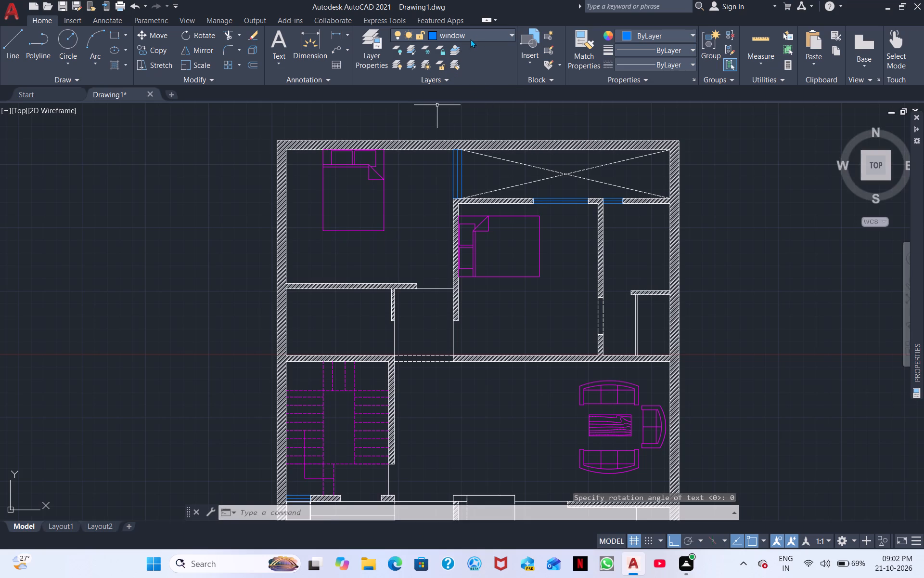
On the dimension layer, add single-line text reading BEDROOM below the bed in the plan's upper-left room, 8" high with 0° rotation.
left_click(470, 39)
left_click(465, 63)
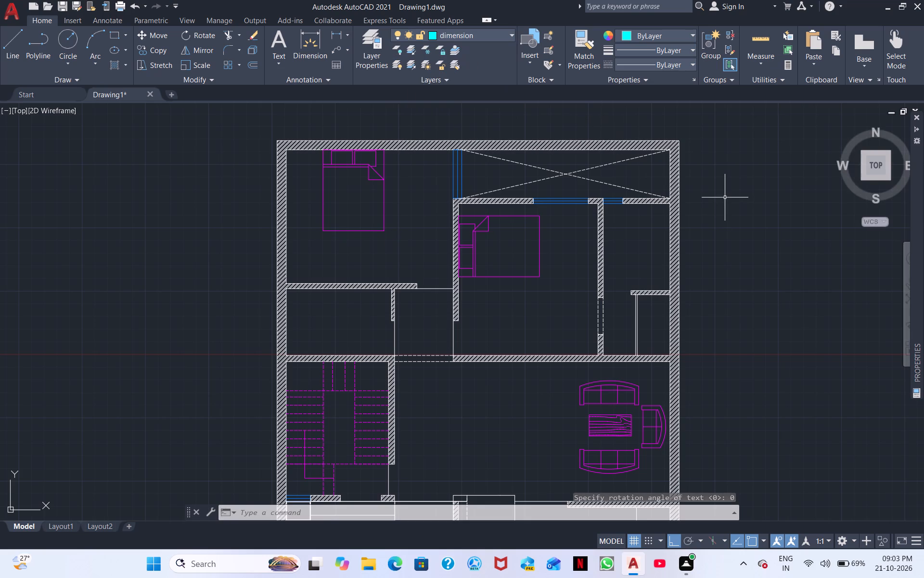
type("dt")
key("space")
left_click_drag(731, 187, 733, 197)
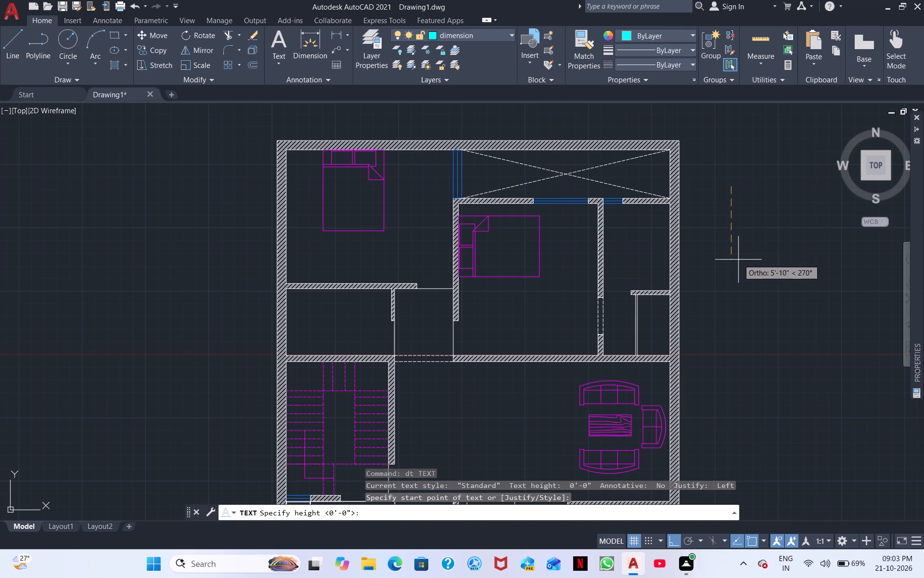
type("8\"")
key("Return")
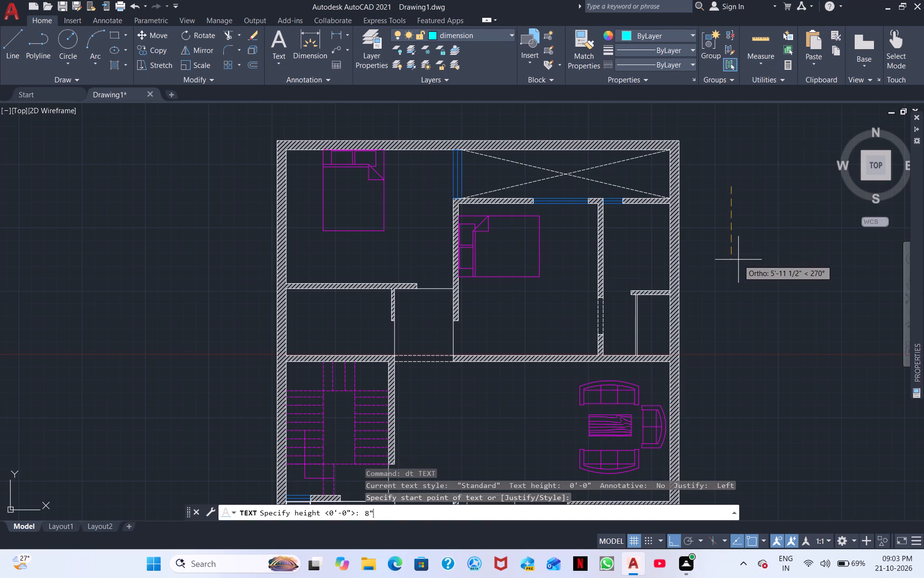
key("0")
key("Return")
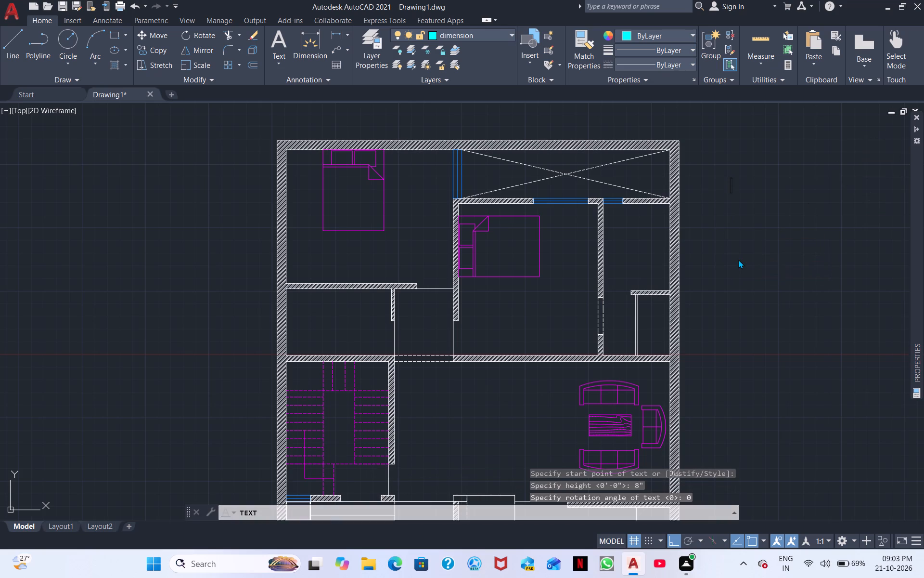
left_click(324, 252)
type("bed")
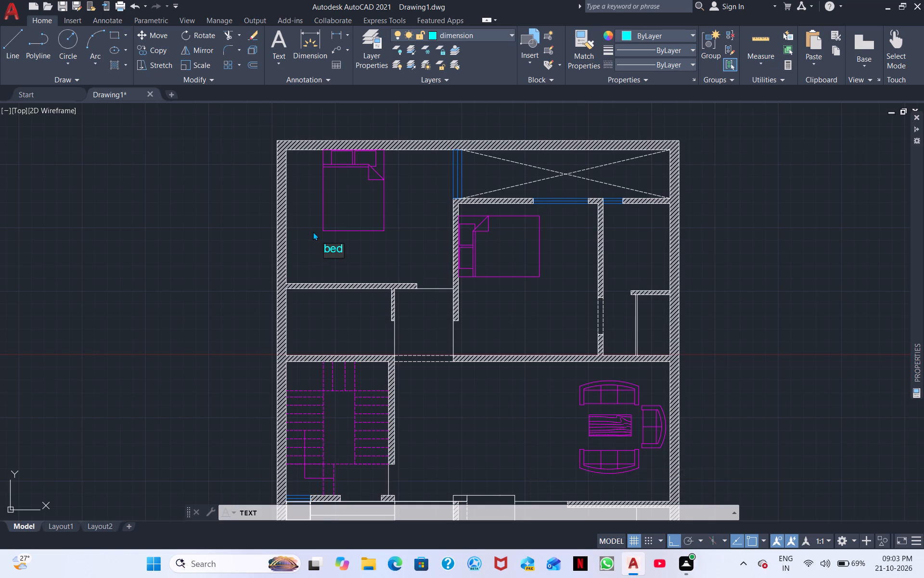
key("period")
key("BackSpace")
key("BackSpace")
key("BackSpace")
key("BackSpace")
type("BEDR")
type("OM")
key("BackSpace")
type("OM")
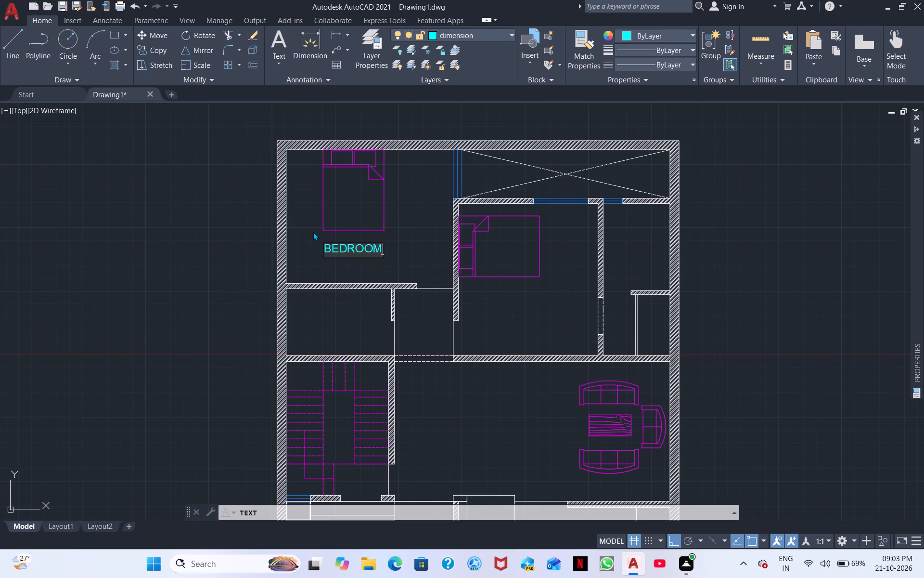
key("Return")
Add the size line 13'9" X 11'0" beneath the BEDROOM label in the plan's upper-left room.
type("13'9\"")
key("space")
type("X")
key("space")
type("11'0")
key("shift+quotedbl")
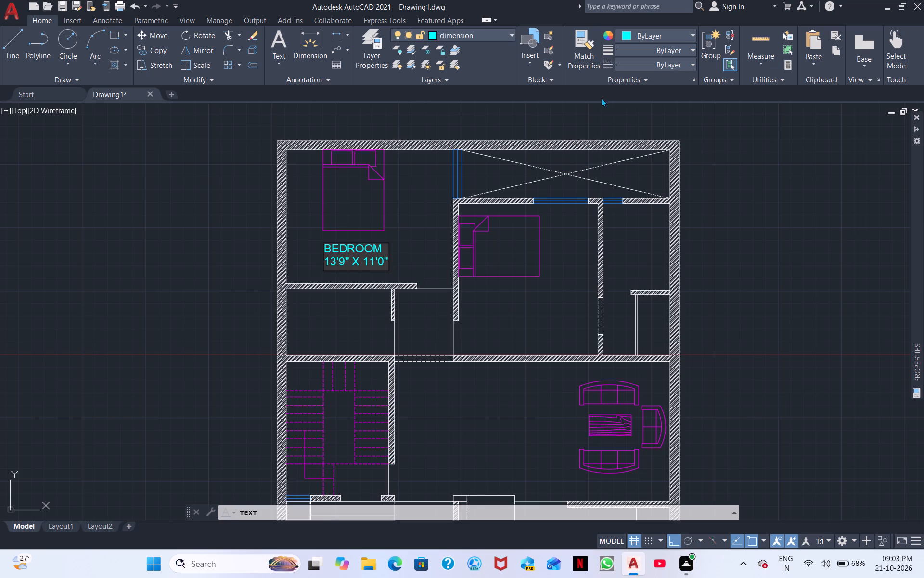
Add single-line text reading RARE OPEN AREA in the cross-marked open space at the plan's upper-right corner.
scroll(529, 168, "up", 2)
middle_click_drag(529, 169, 528, 194)
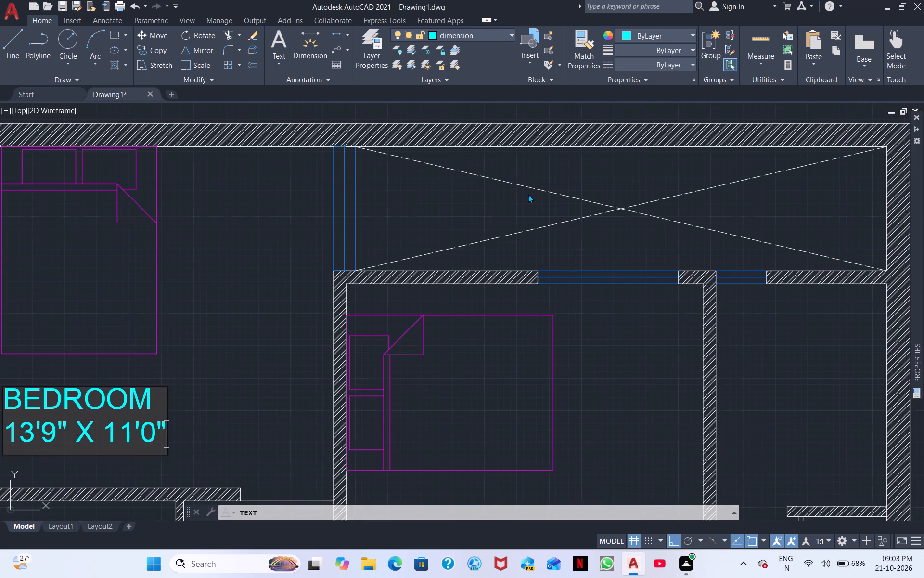
left_click(533, 195)
left_click(533, 203)
left_click(532, 209)
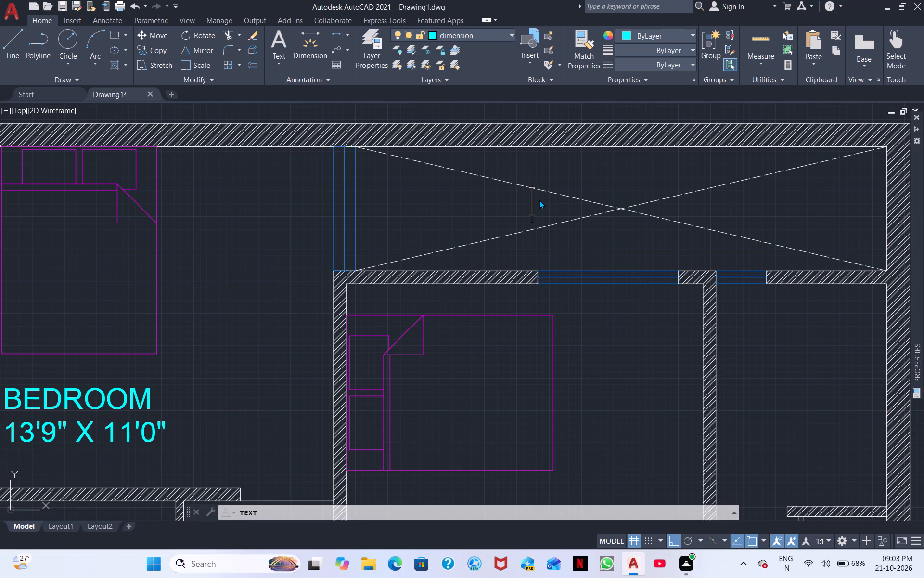
left_click(539, 199)
left_click(551, 193)
left_click(548, 192)
left_click(536, 190)
type("RA")
type("REV")
key("BackSpace")
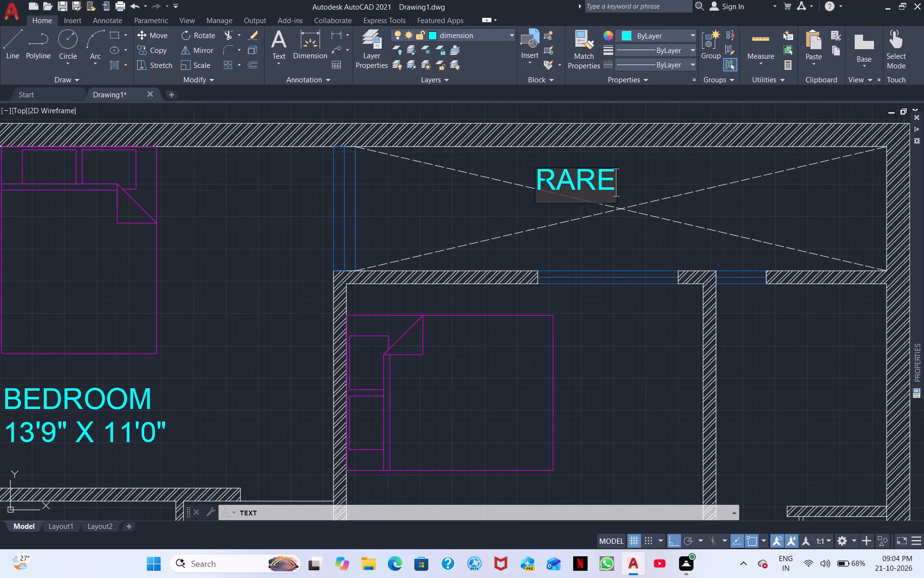
key("space")
key("BackSpace")
key("BackSpace")
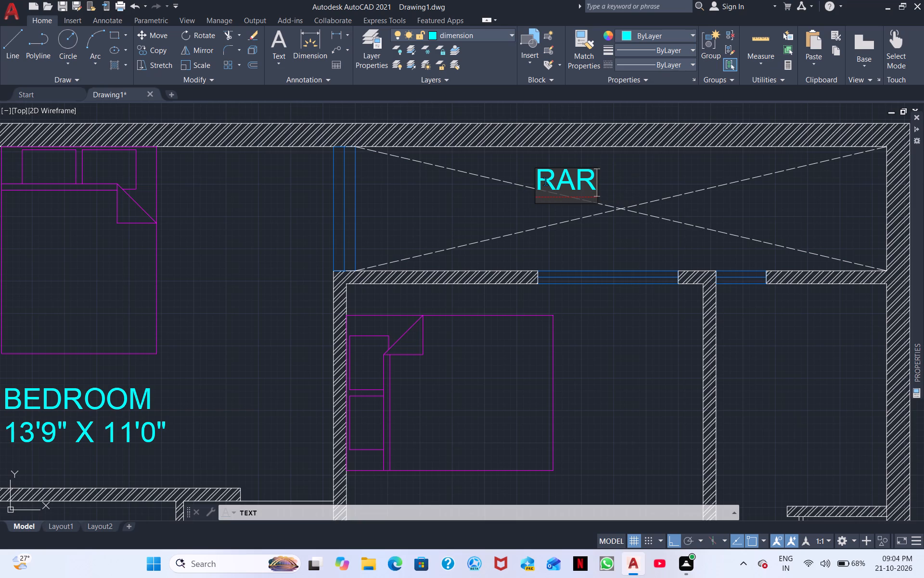
type("E OPEN")
key("space")
type("ARES")
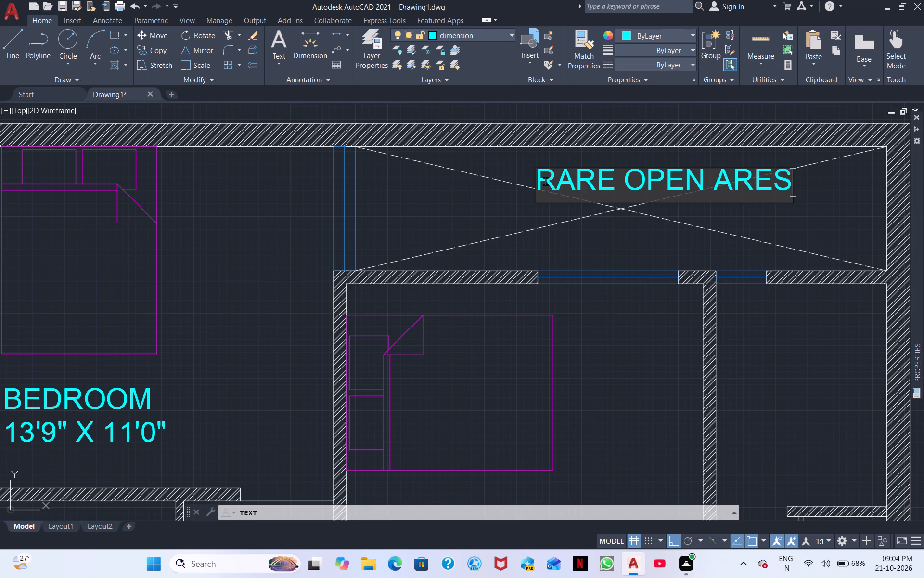
key("BackSpace")
key("a")
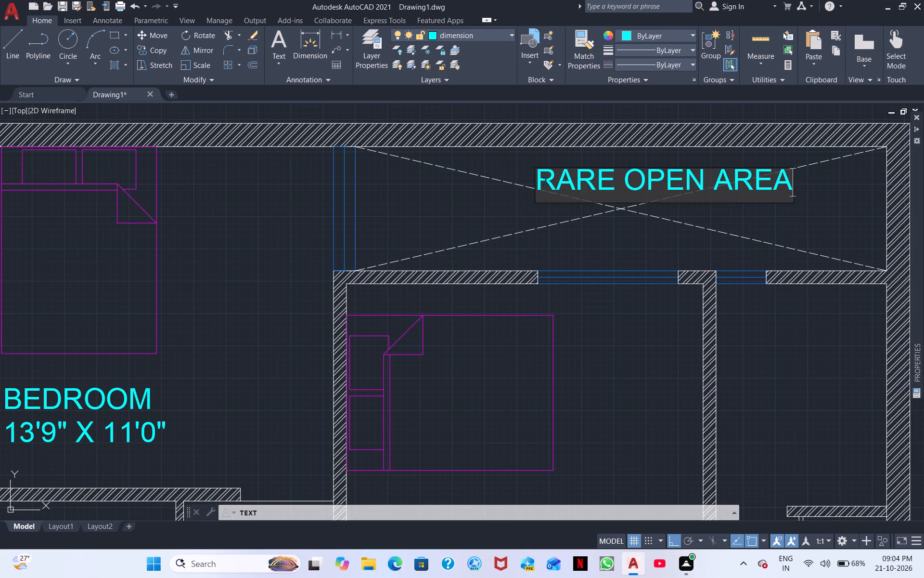
Add an indented size line 17'0" X 4'0" beneath the RARE OPEN AREA label.
key("Return")
key("space")
key("space")
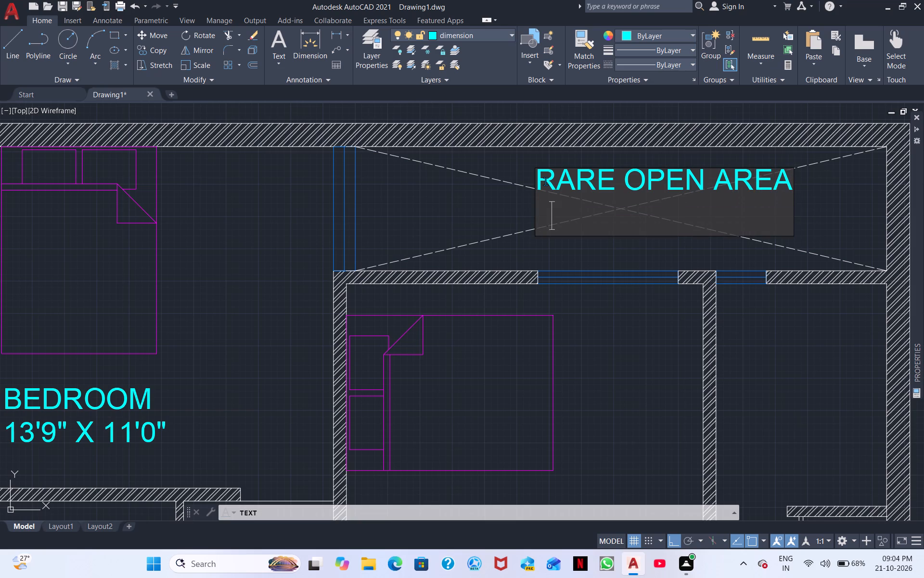
key("space")
key("space")
type("7'0\" X")
key("space")
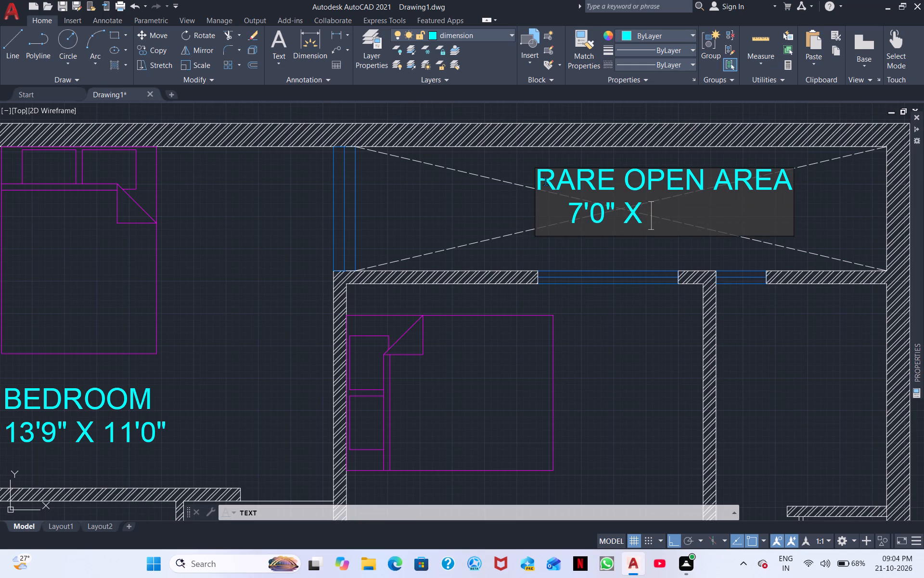
key("BackSpace")
key("BackSpace")
key("BackSpace")
key("BackSpace")
key("BackSpace")
key("BackSpace")
key("BackSpace")
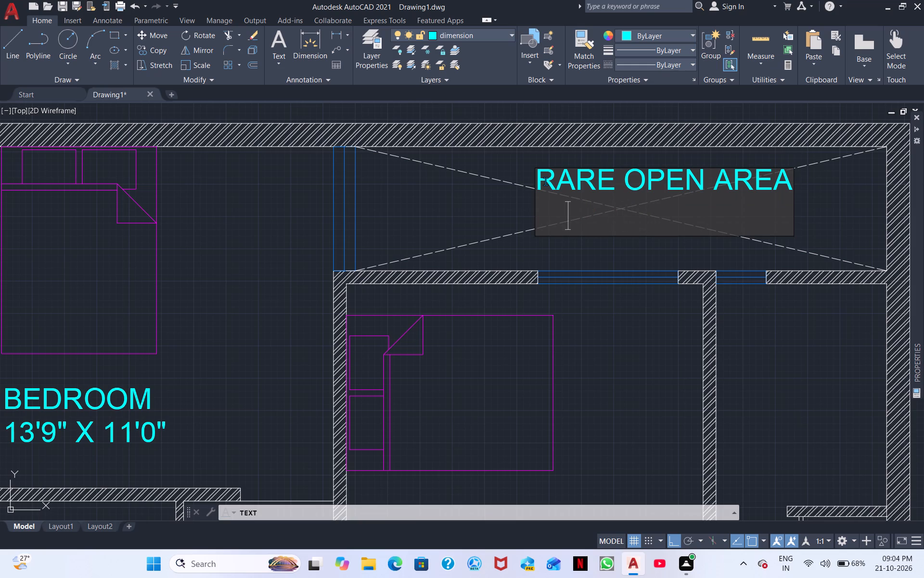
type("17")
key("apostrophe")
key("0")
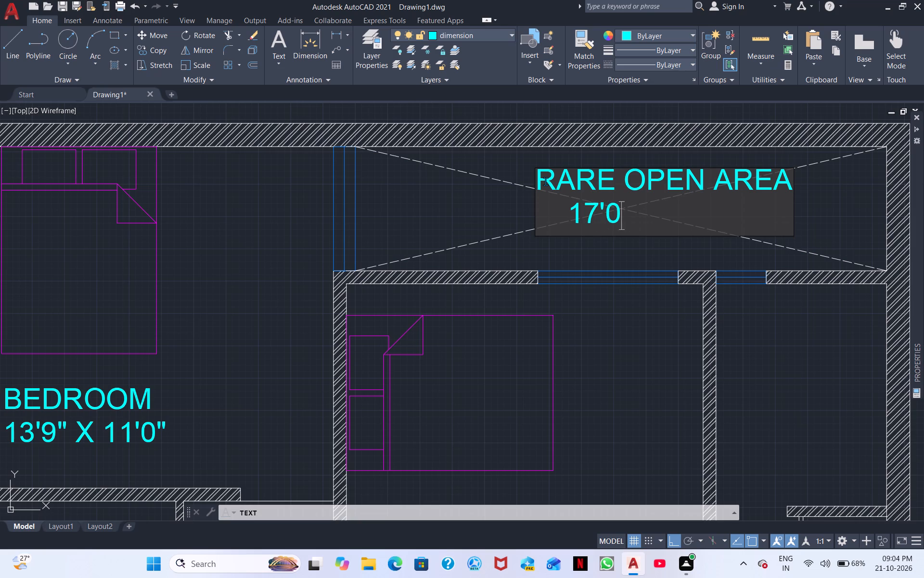
type("\"")
key("space")
type("X")
key("space")
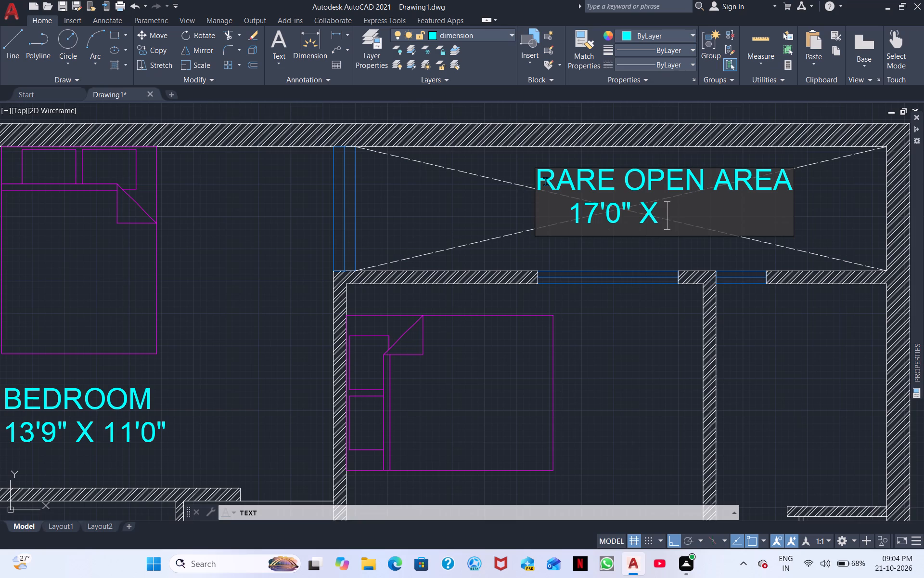
type("4'0\"")
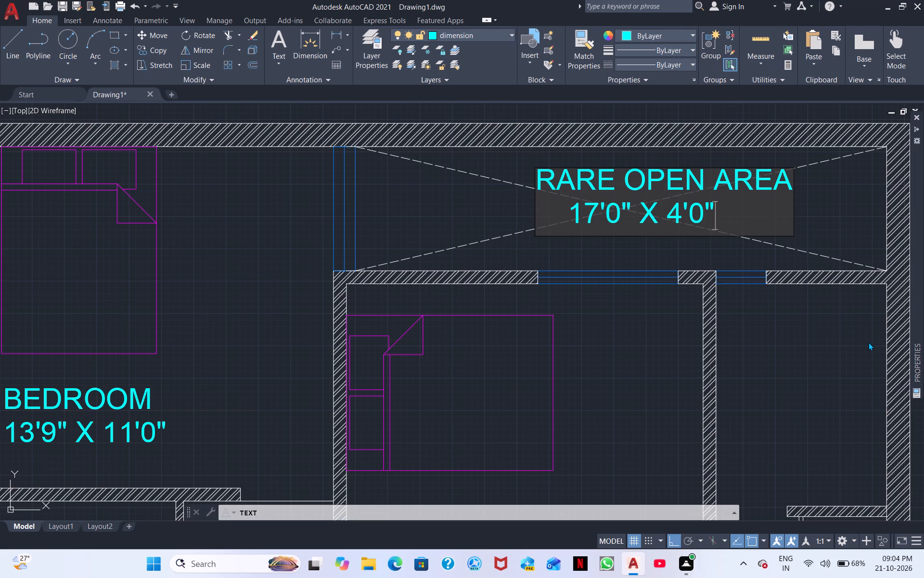
Label the narrow room below the open area's small window TOILET, with 5'6" X 8'0" on the line beneath.
left_click(753, 332)
left_click(770, 353)
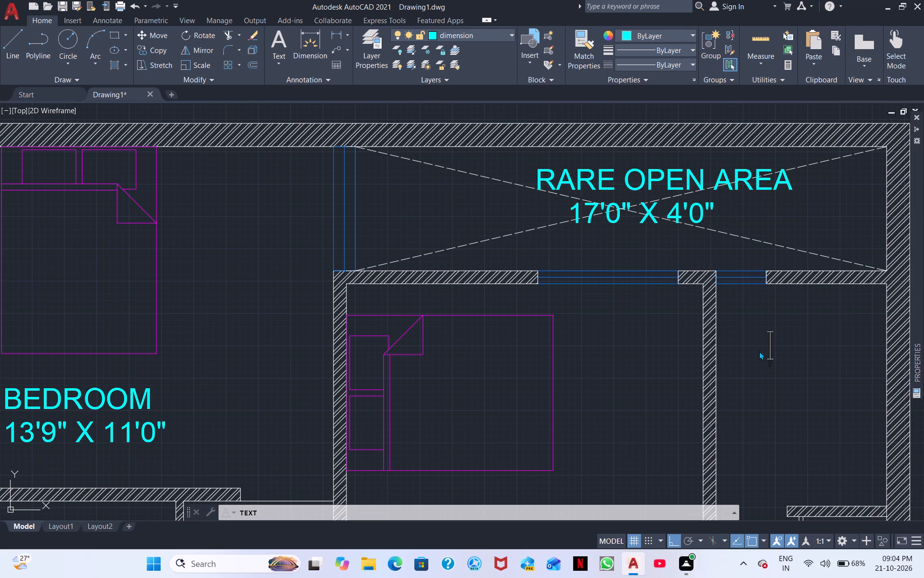
left_click(759, 351)
left_click(756, 357)
type("TOILET")
key("Return")
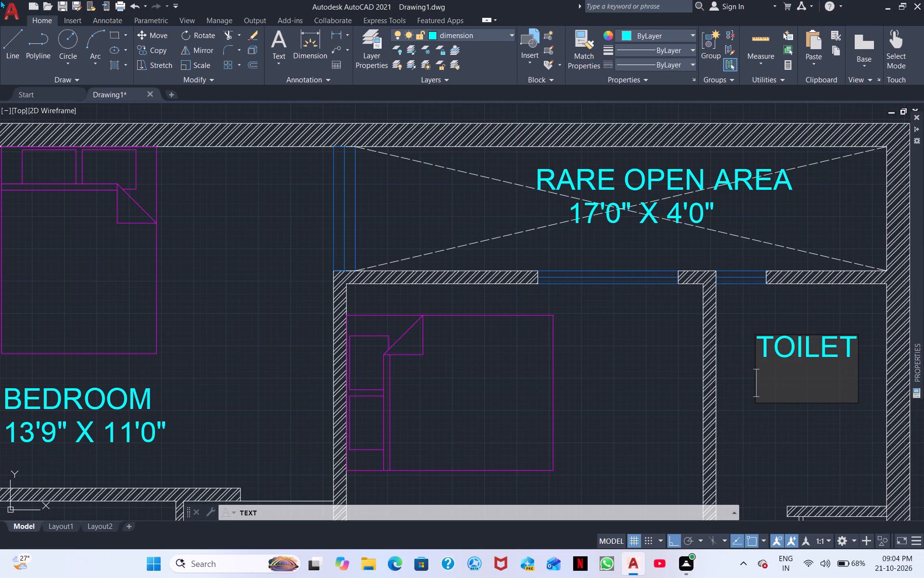
type("5'6\" X")
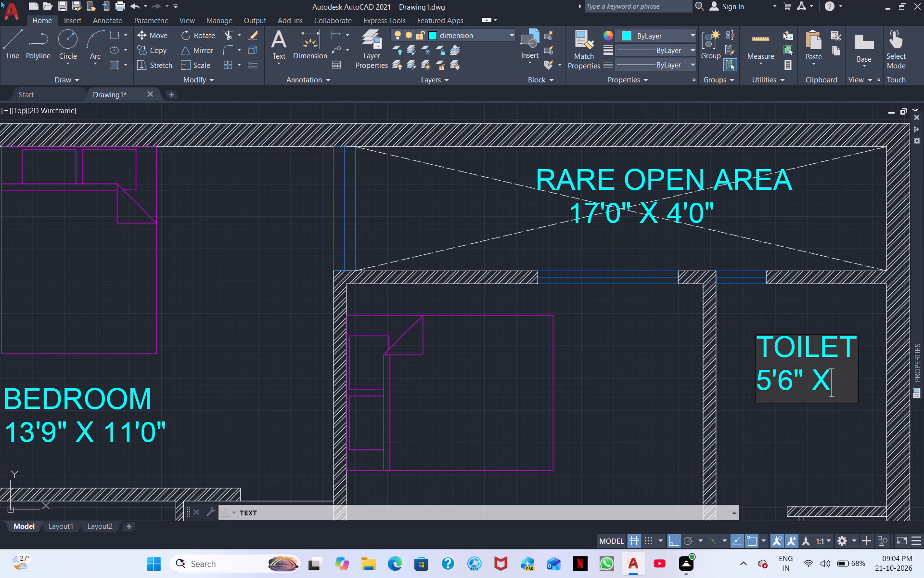
key("space")
type("8'0")
key("shift+quotedbl")
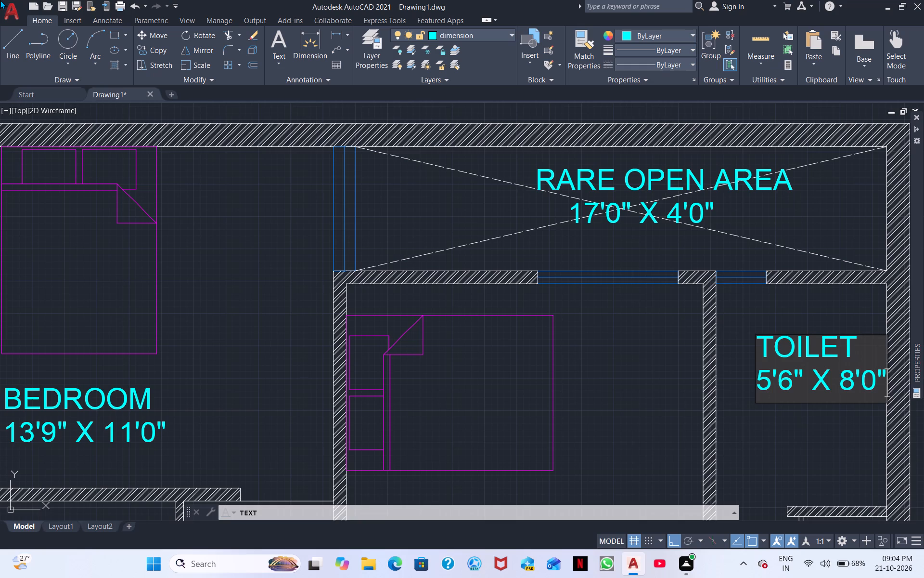
Label the space below the toilet, beside the dashed wall opening, DRESS, with 5'6" X 5'0" on the line beneath.
middle_click_drag(0, 93, 0, 0)
middle_click_drag(666, 366, 612, 231)
middle_click_drag(540, 354, 522, 229)
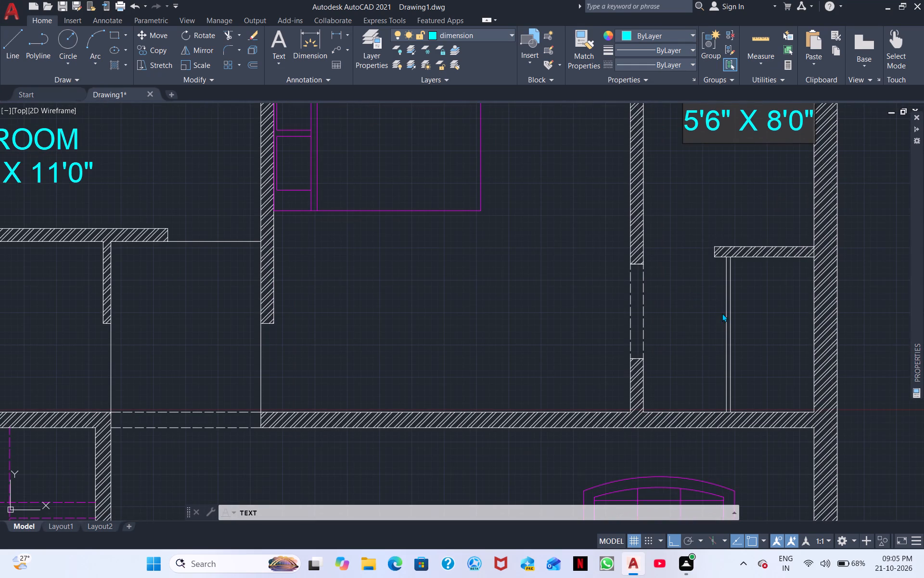
left_click(675, 302)
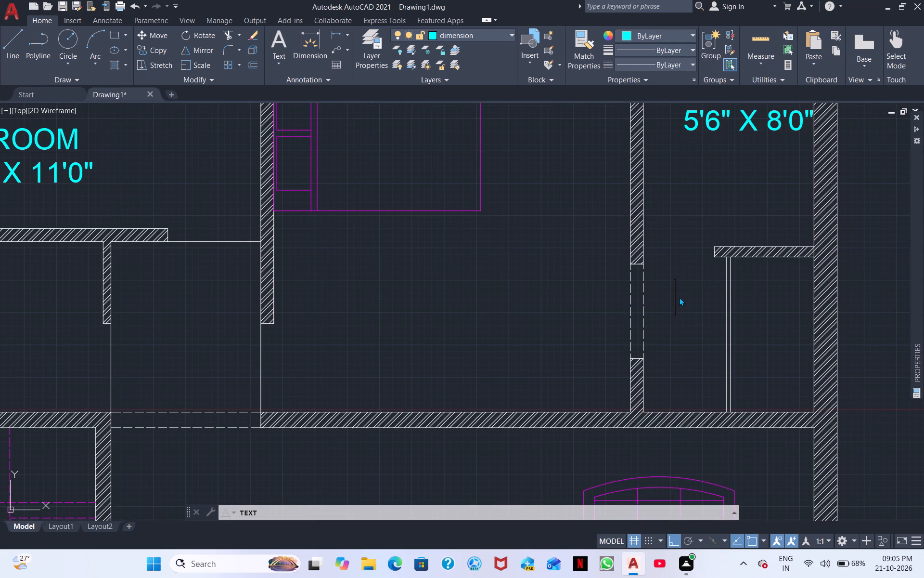
left_click(671, 301)
left_click(672, 306)
key("d")
key("r")
key("e")
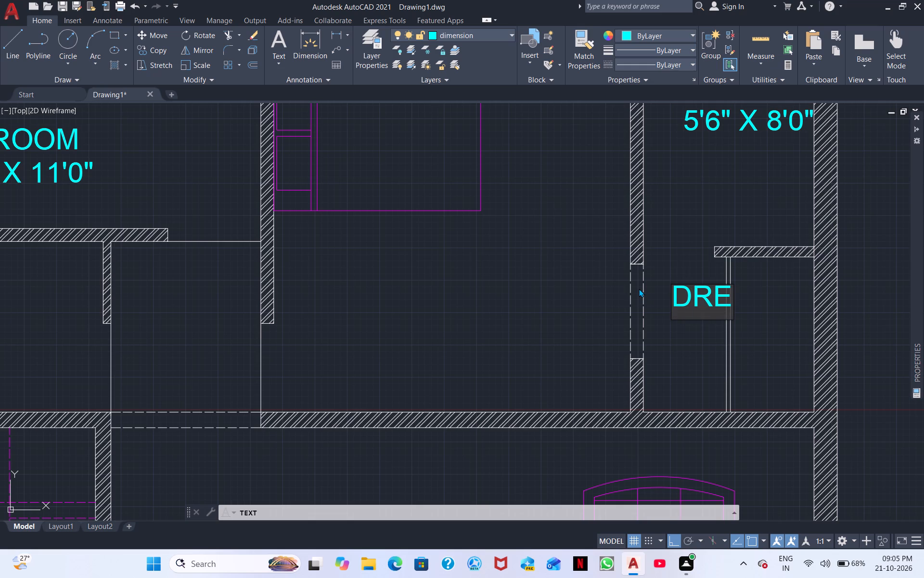
type("SS")
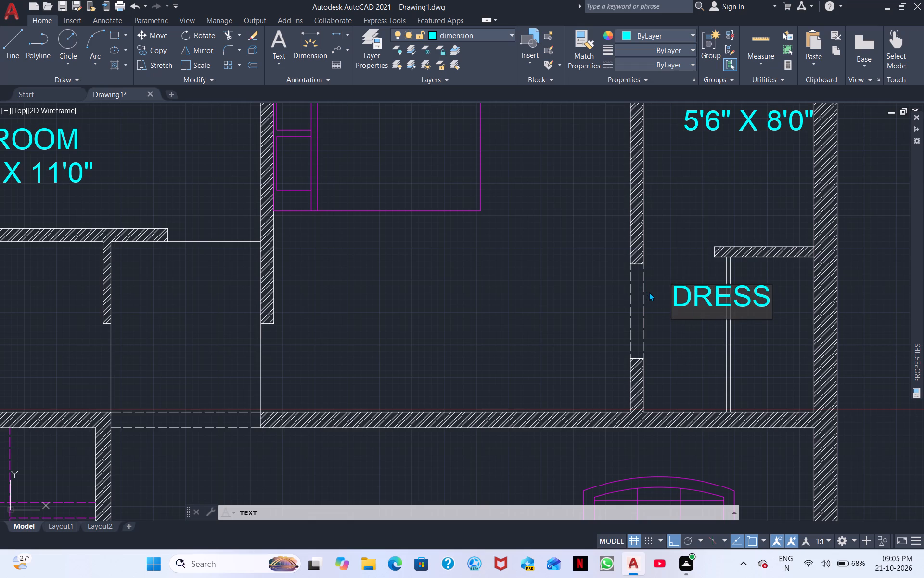
key("Return")
type("5'6\"")
key("space")
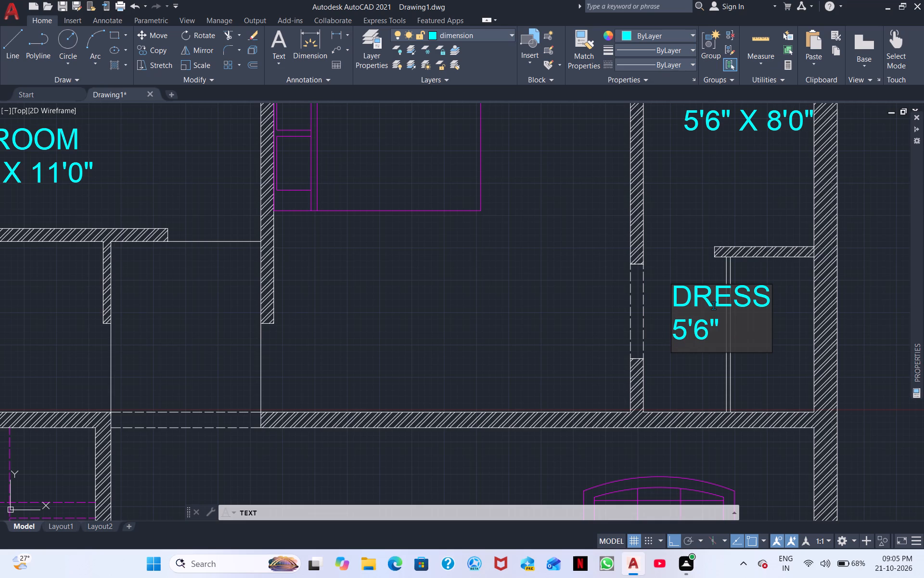
type("X")
key("space")
type("5'0")
key("shift+quotedbl")
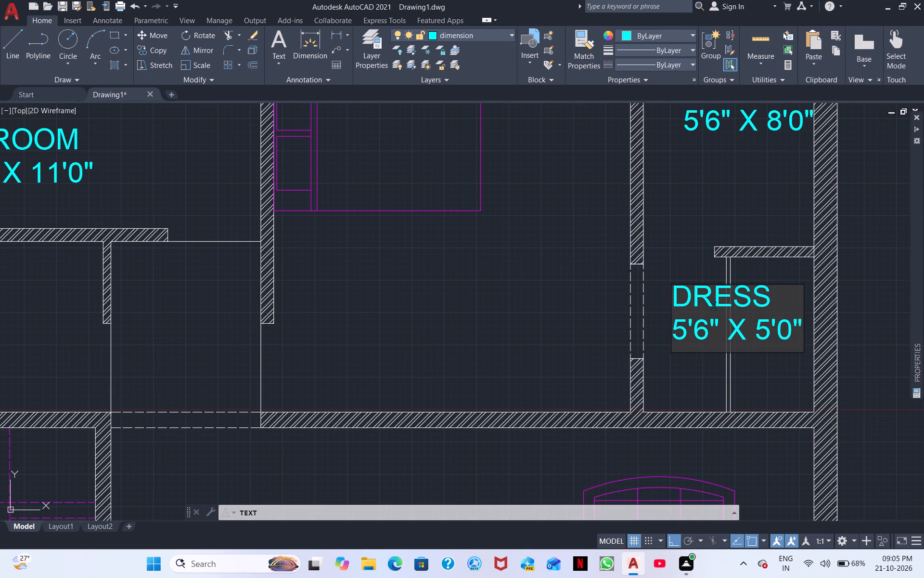
middle_click_drag(646, 381, 745, 382)
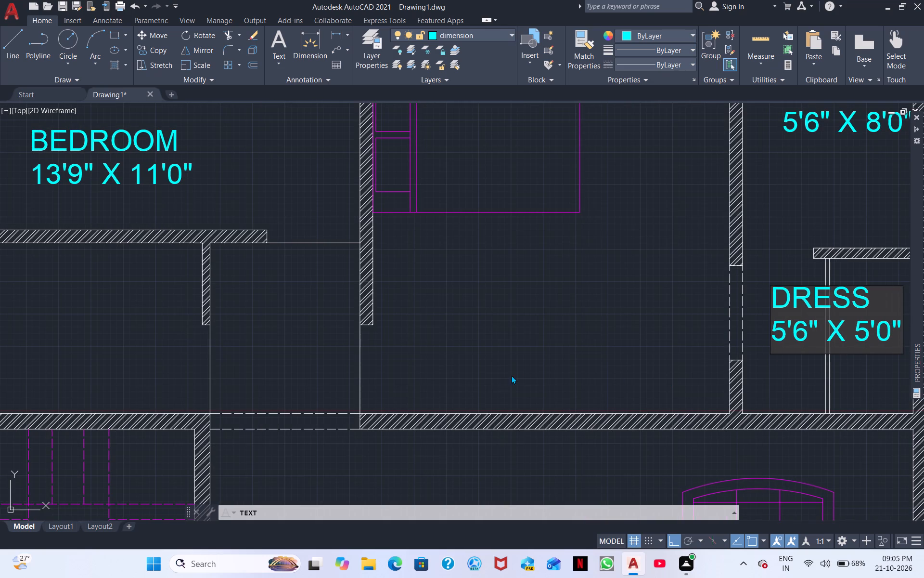
Label the room between the central hatched wall and the DRESS area BEDROOM, with 11'6" X 13'0" on the line beneath.
left_click(449, 296)
left_click(434, 280)
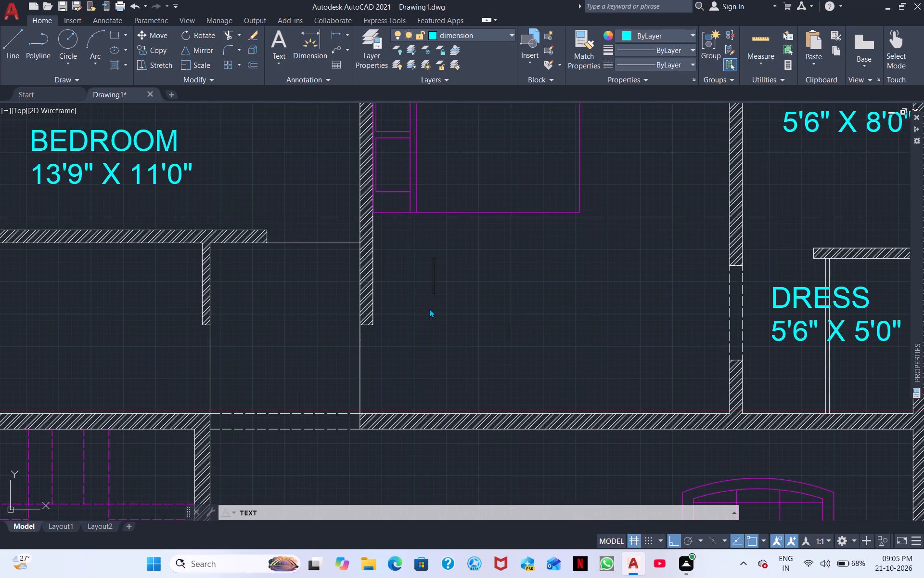
type("BEDROO")
type("M")
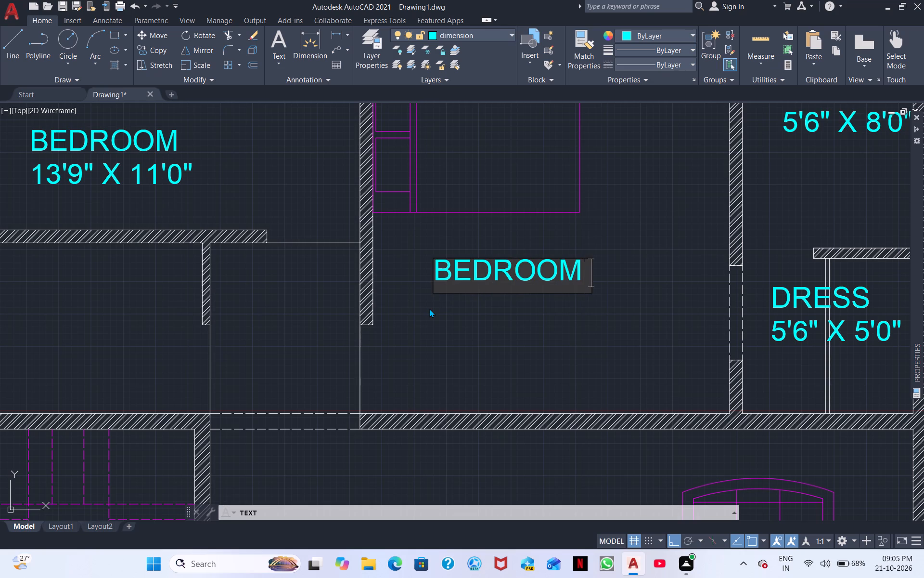
key("space")
key("Return")
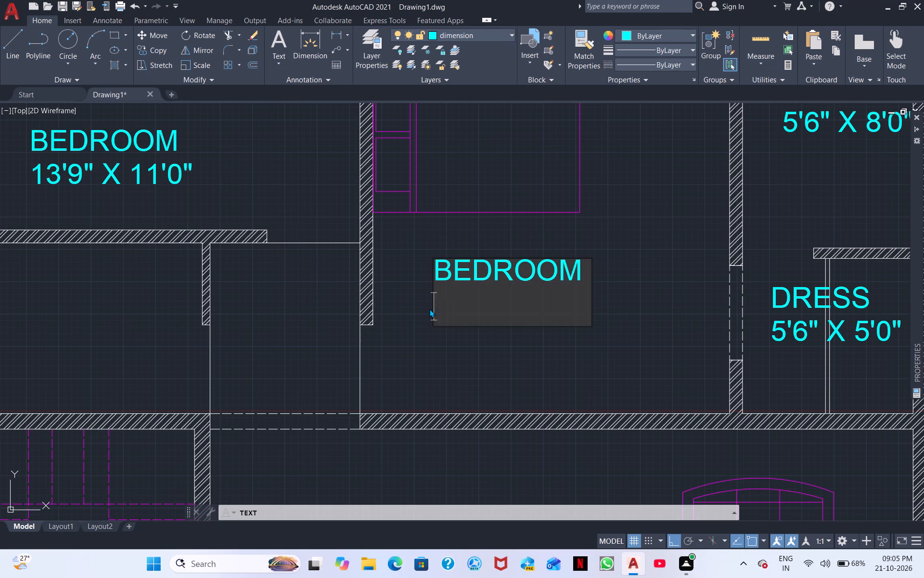
type("11'")
type("6\" X")
key("space")
type("13/")
key("BackSpace")
key("backslash")
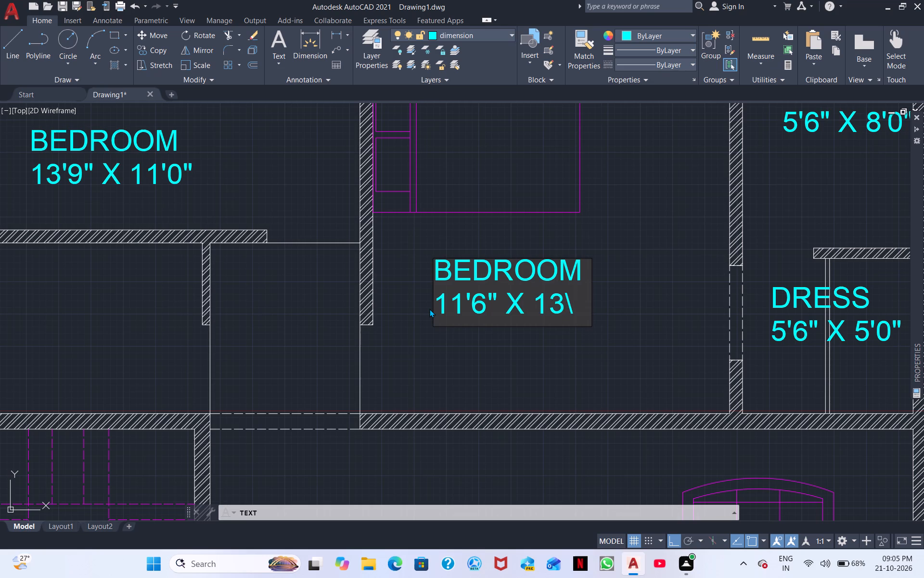
key("BackSpace")
type("'0")
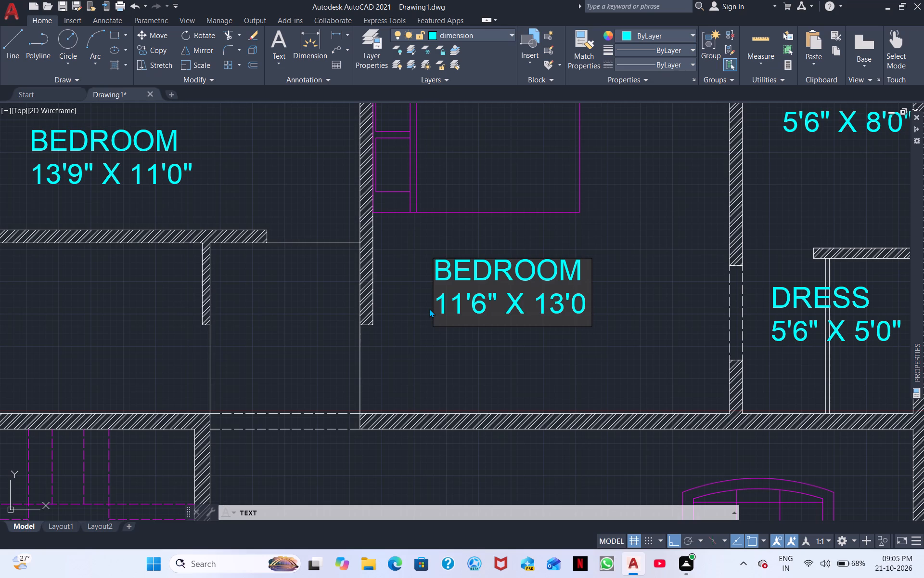
key("shift+quotedbl")
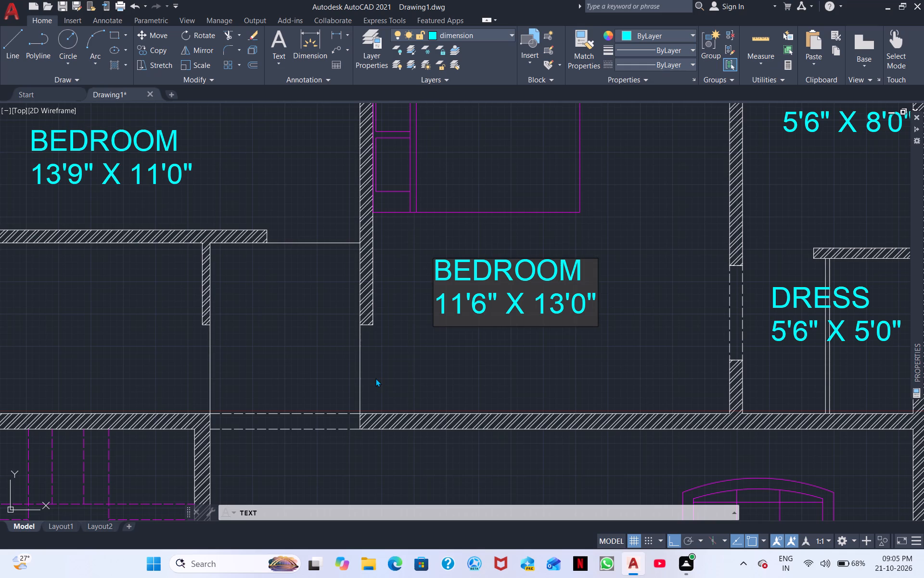
Label the small room below the 13'9" X 11'0" bedroom TOILET, with 8'6" X 5'6" on the line beneath.
middle_click_drag(347, 371, 516, 342)
middle_click_drag(376, 363, 394, 388)
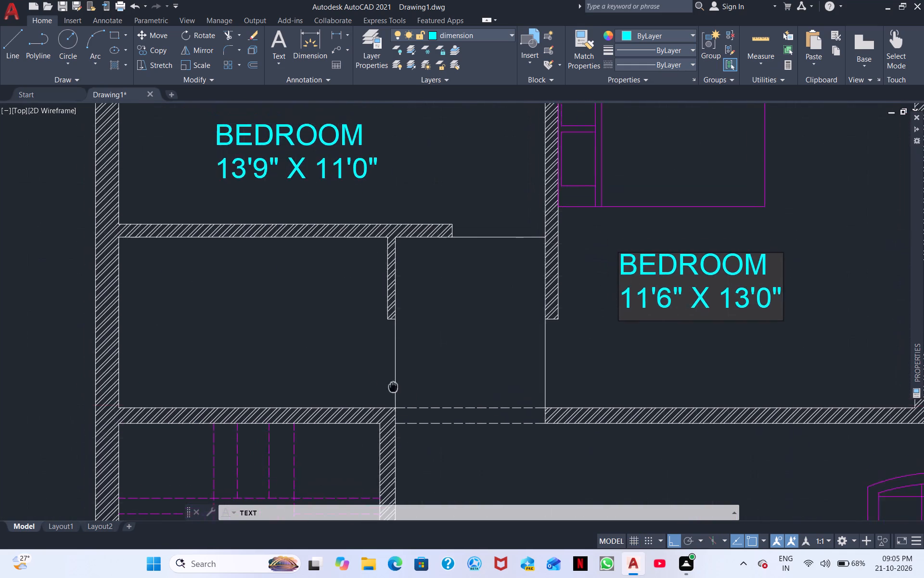
middle_click_drag(394, 388, 468, 398)
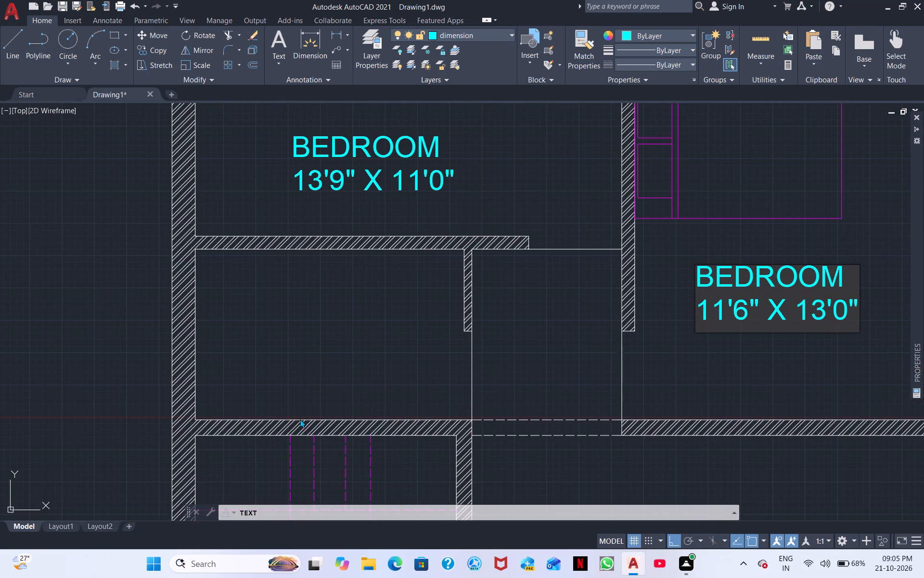
middle_click_drag(507, 367, 582, 325)
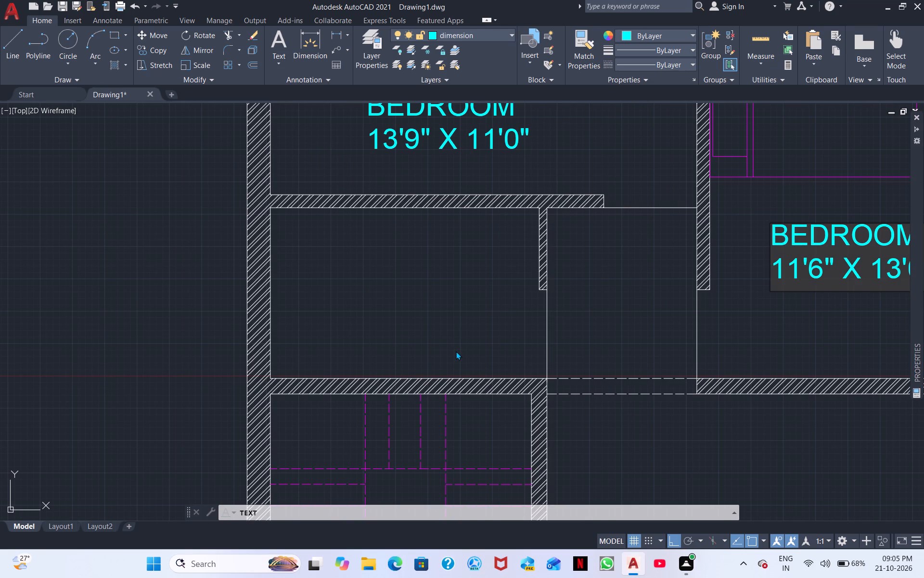
left_click(344, 258)
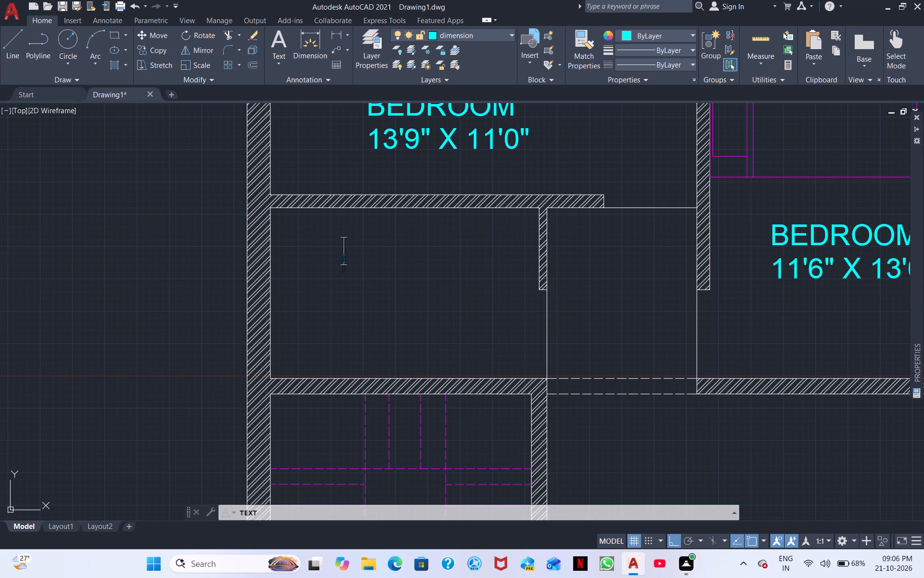
left_click(330, 242)
left_click(334, 257)
type("TOIL")
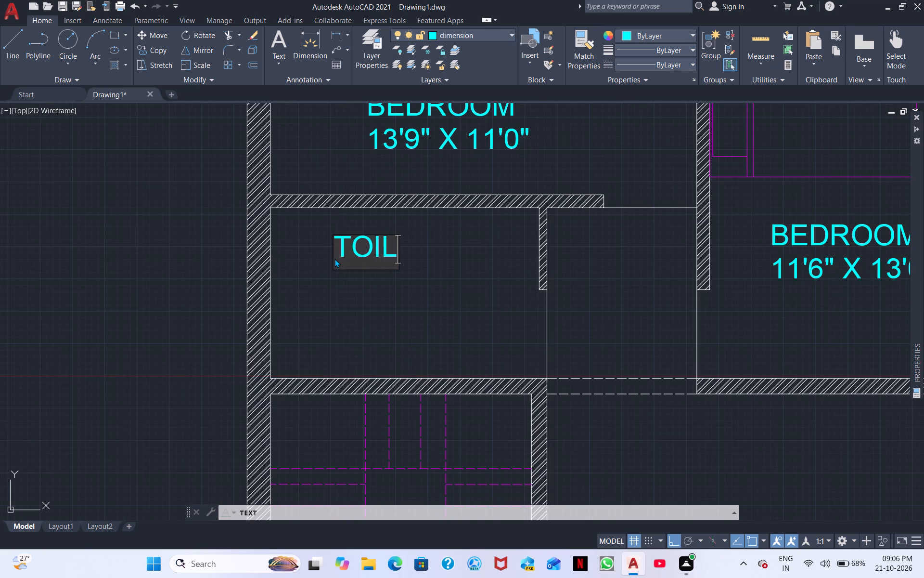
key("e")
key("t")
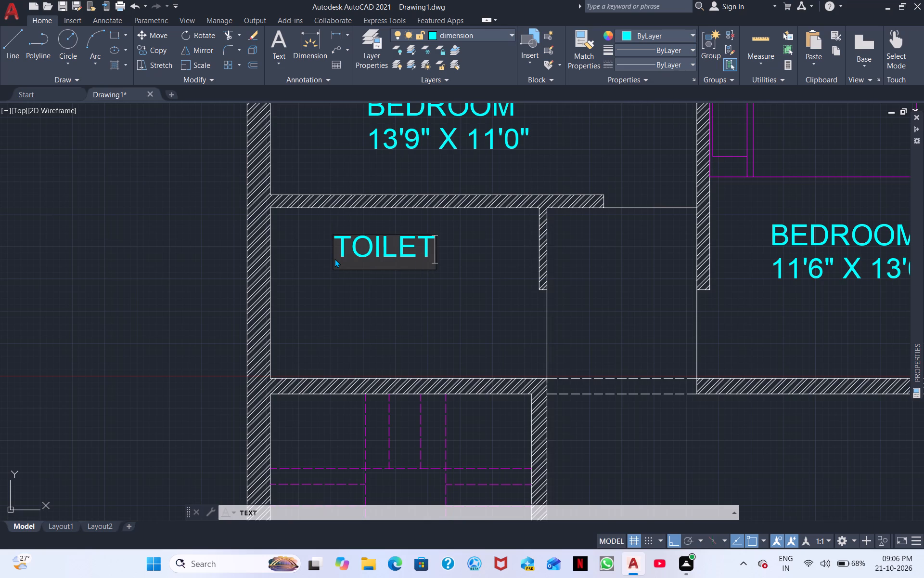
key("Return")
type("8'")
key("9")
key("BackSpace")
type("6\"")
key("space")
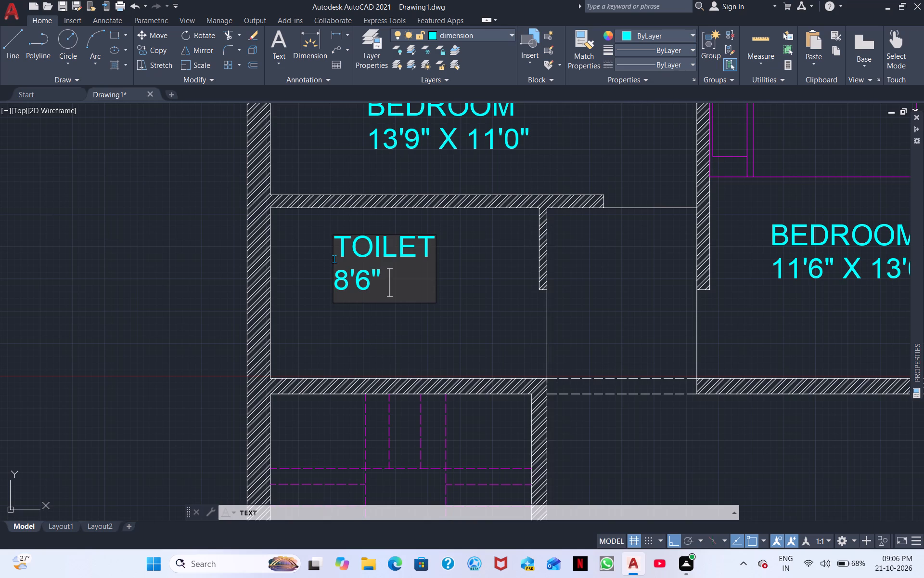
type("X")
key("space")
type("5'6\"")
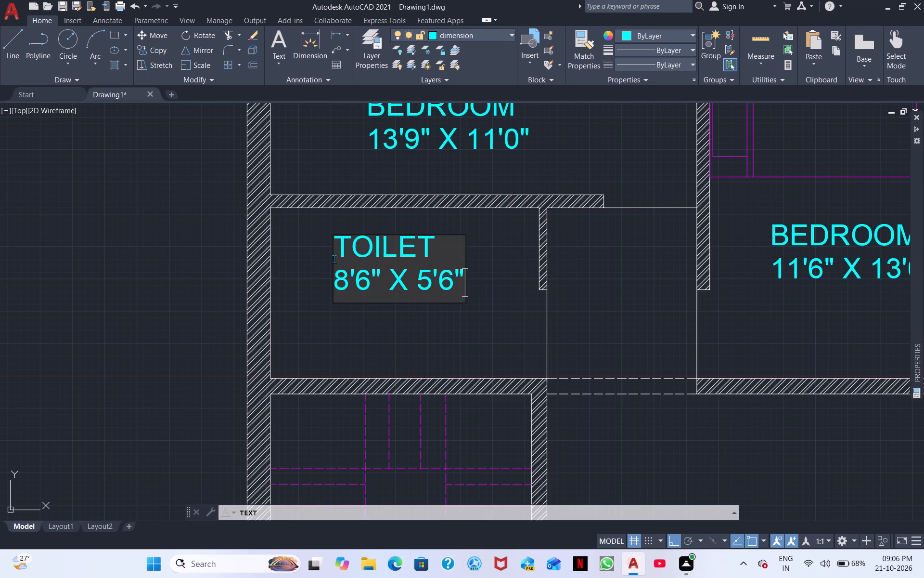
Label the large space between the staircase and the sofa set DINING HALL, with 22'7" X 11'6" on the line beneath.
middle_click_drag(571, 347, 314, 338)
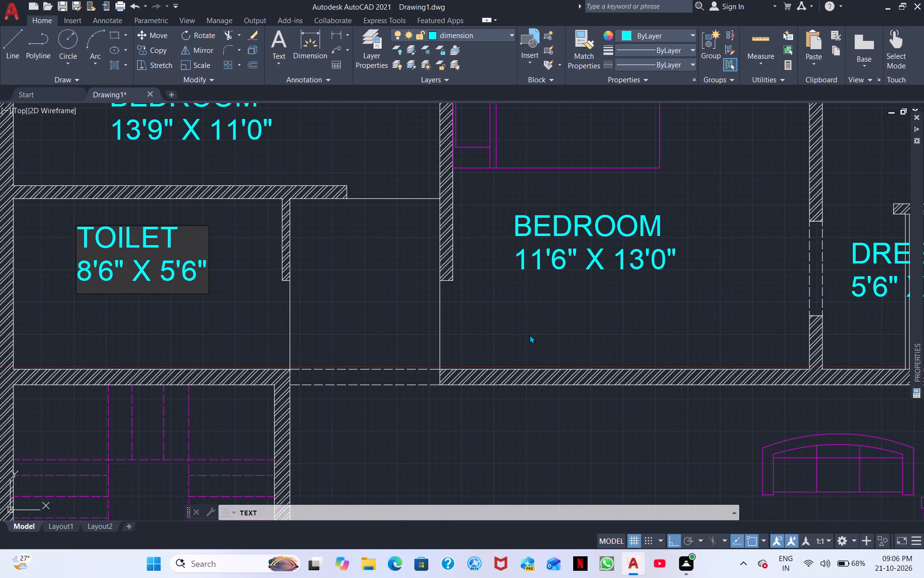
middle_click_drag(620, 324, 489, 317)
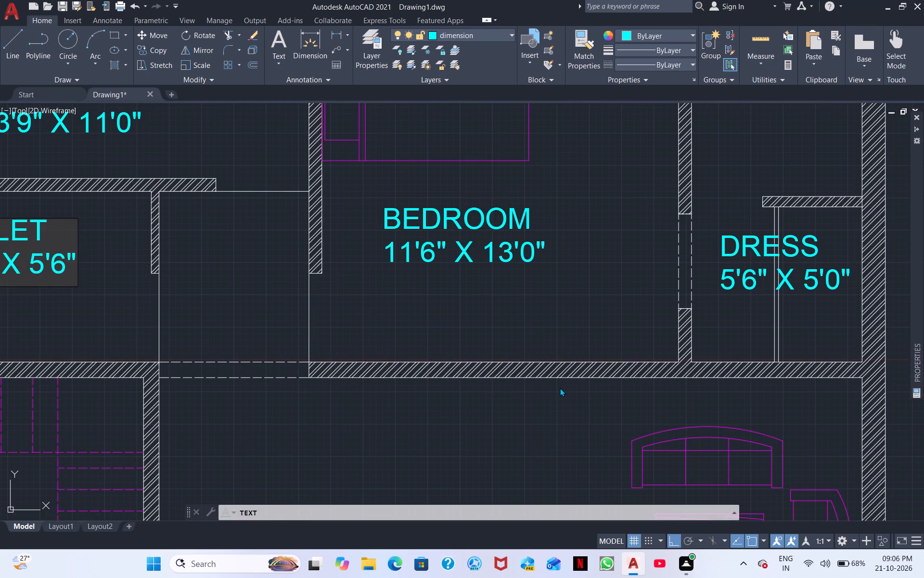
middle_click_drag(530, 399, 573, 261)
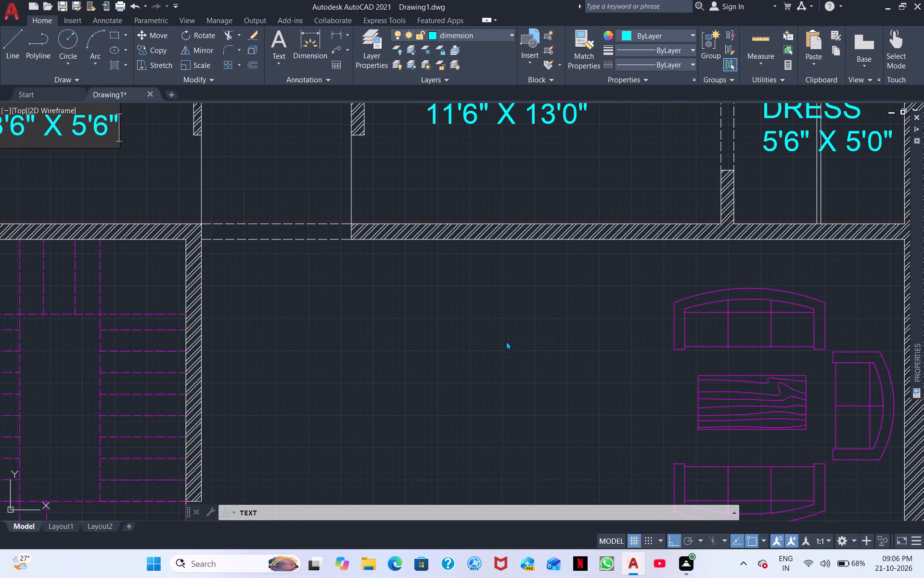
left_click(379, 352)
middle_click_drag(395, 354, 462, 310)
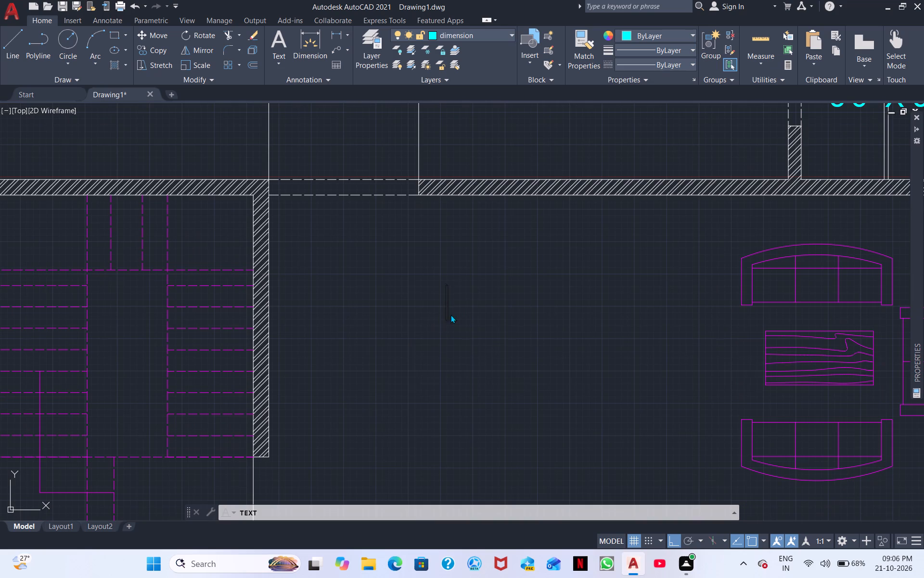
left_click(443, 317)
left_click(429, 323)
left_click(407, 328)
type("DIN")
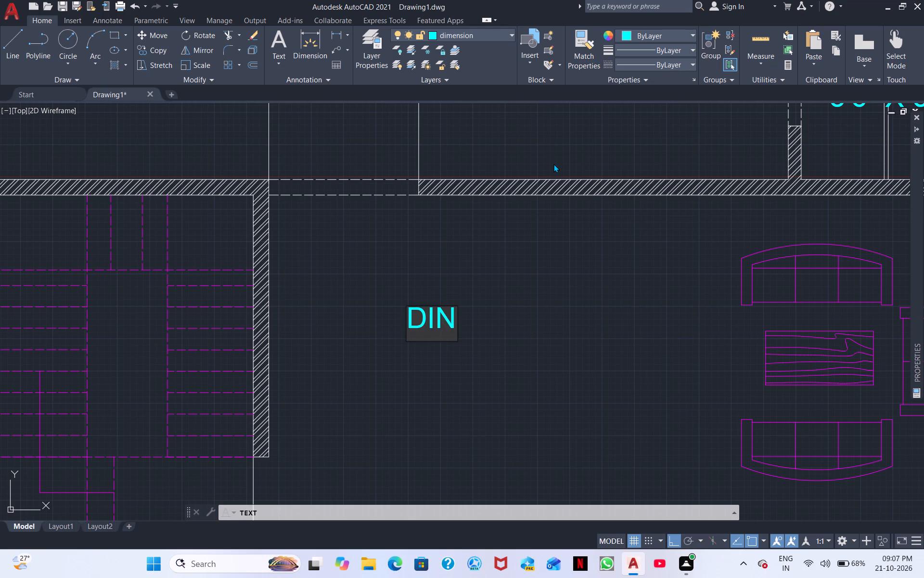
type("IN")
type("G")
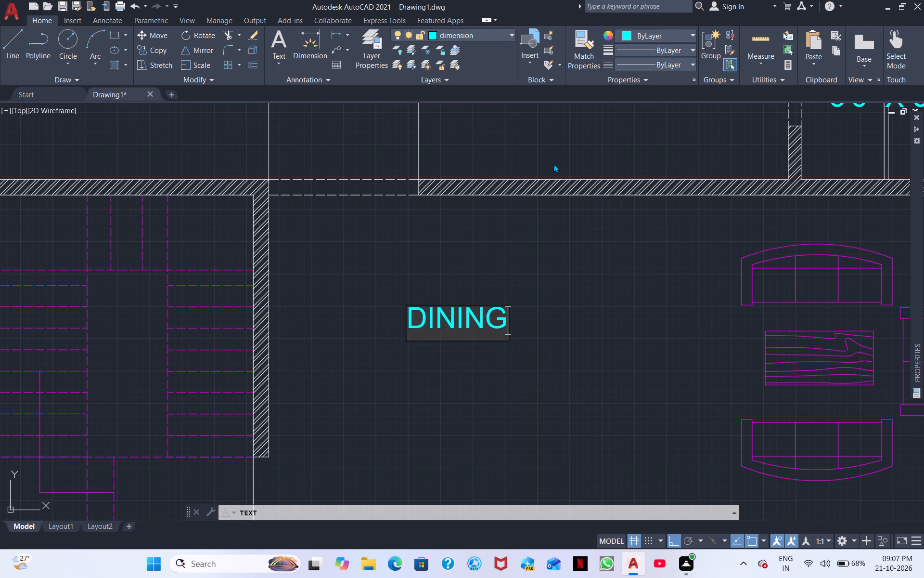
key("space")
type("HALL")
key("Return")
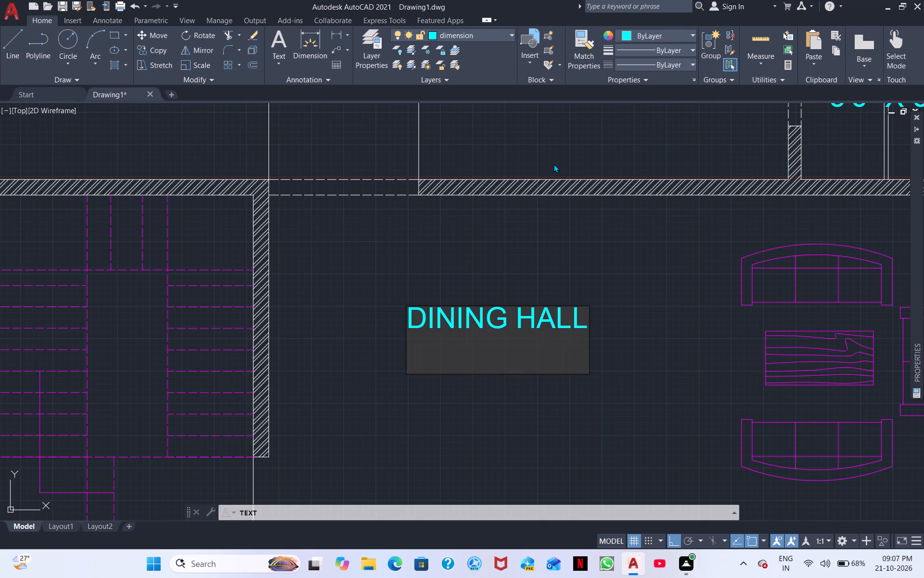
type("22'")
type("7\" X")
key("space")
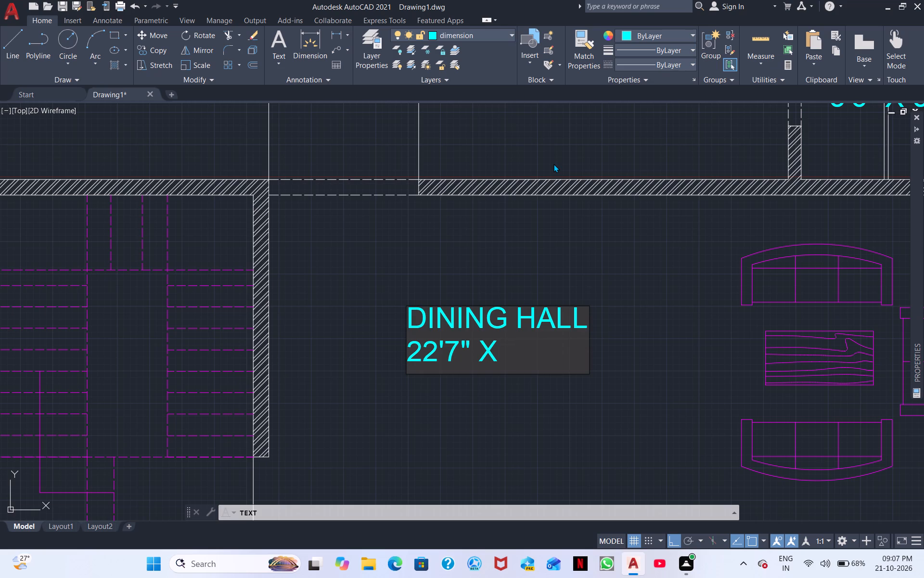
type("11'6\"")
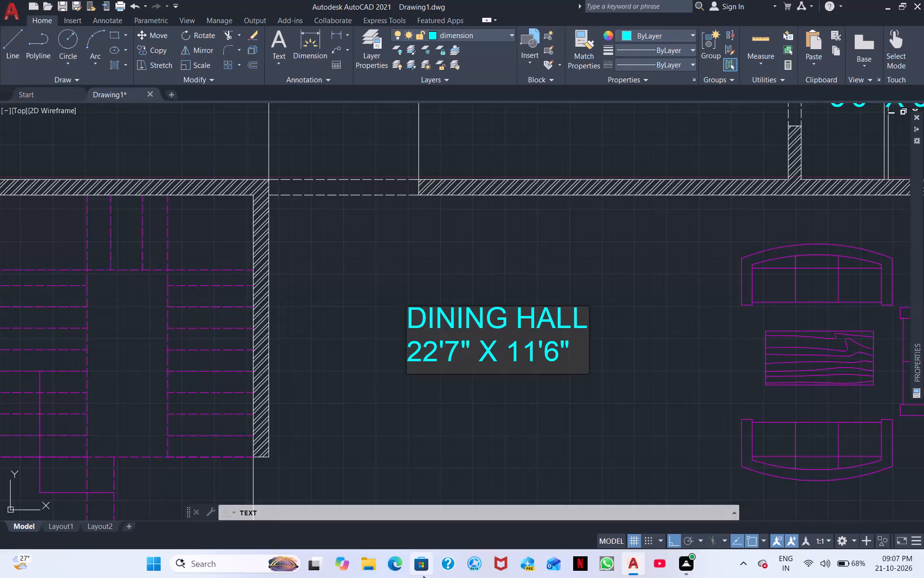
Add the text UP beside the foot of the staircase, just above the hatched front wall.
middle_click_drag(336, 455, 329, 184)
scroll(138, 250, "up", 2)
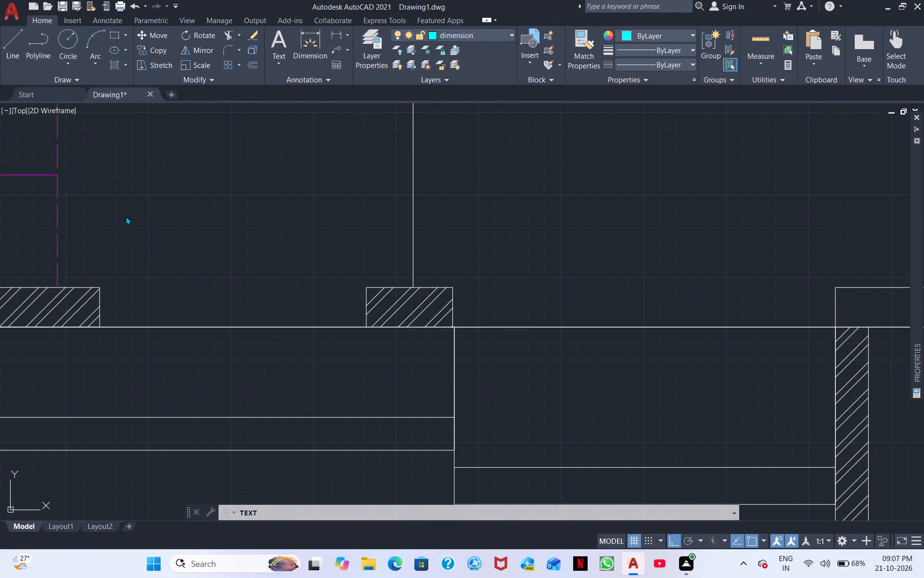
left_click(78, 178)
left_click_drag(67, 182, 67, 189)
left_click_drag(66, 190, 66, 200)
left_click_drag(66, 200, 67, 206)
left_click_drag(67, 205, 69, 214)
type("UP")
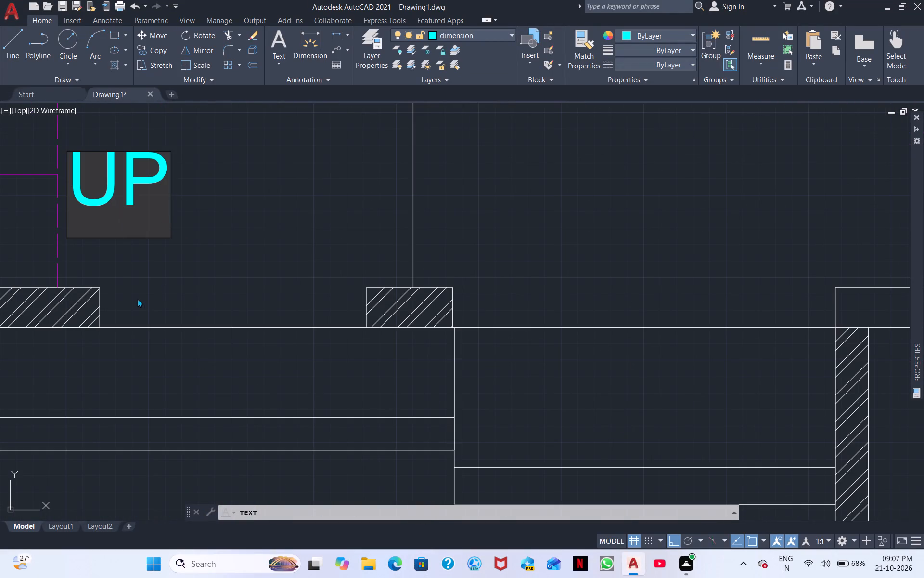
Add the text VER. in the narrow strip just below the hatched front wall, above the car.
middle_click_drag(138, 299, 170, 152)
left_click(109, 234)
middle_click_drag(99, 239, 177, 222)
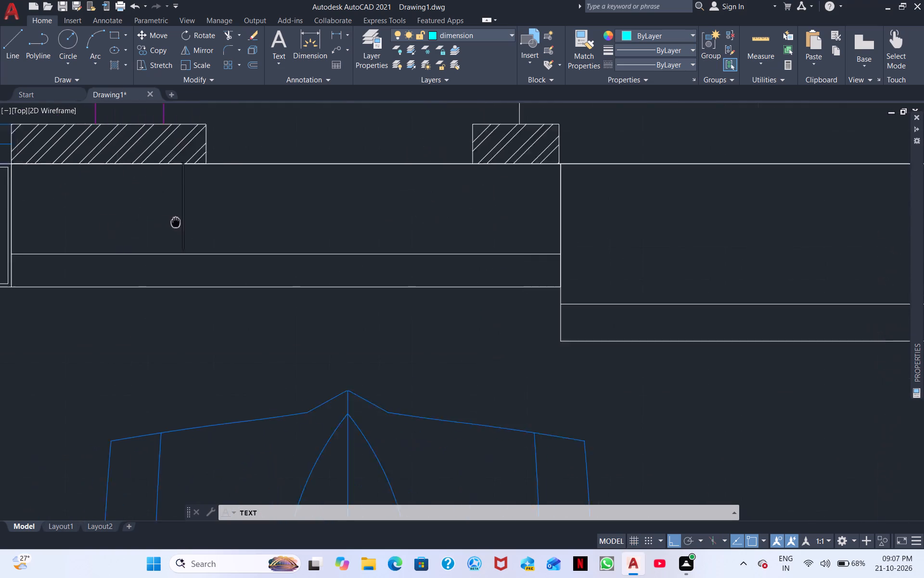
middle_click_drag(177, 222, 203, 213)
scroll(204, 212, "down", 1)
left_click(193, 223)
left_click(193, 207)
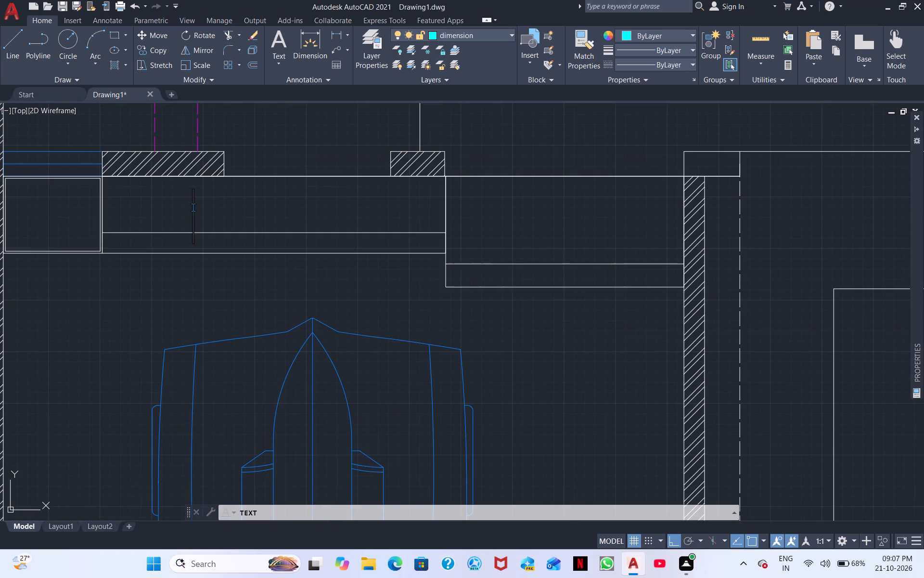
left_click(192, 205)
left_click(181, 212)
type("VER")
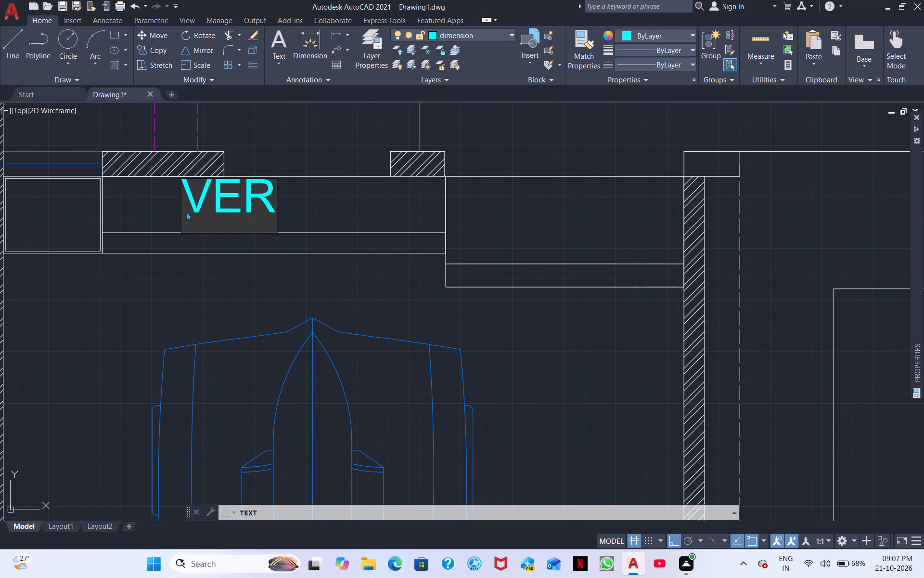
key("period")
Add the text VER. in the adjoining deeper strip, beside the long vertical hatched wall.
middle_click_drag(505, 239, 306, 245)
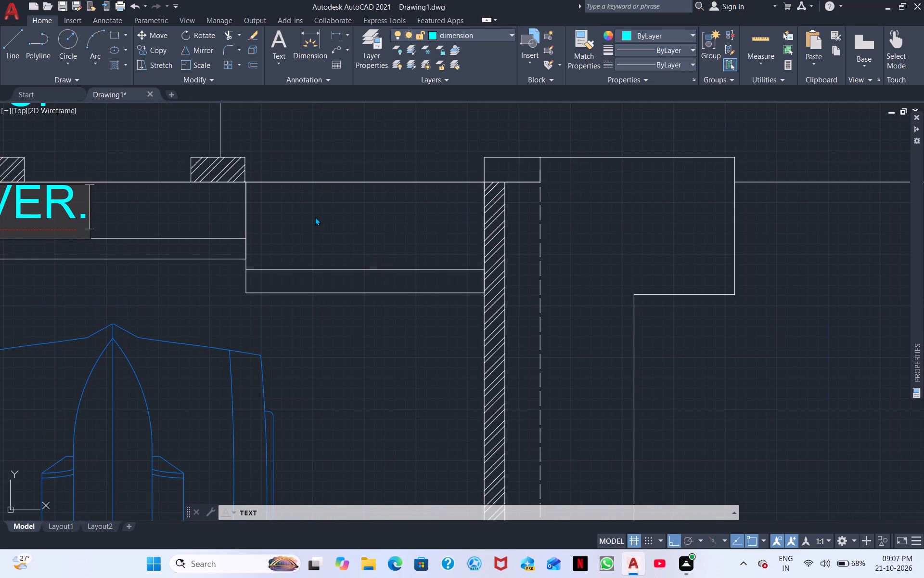
left_click(309, 206)
left_click_drag(304, 211, 306, 226)
left_click(306, 221)
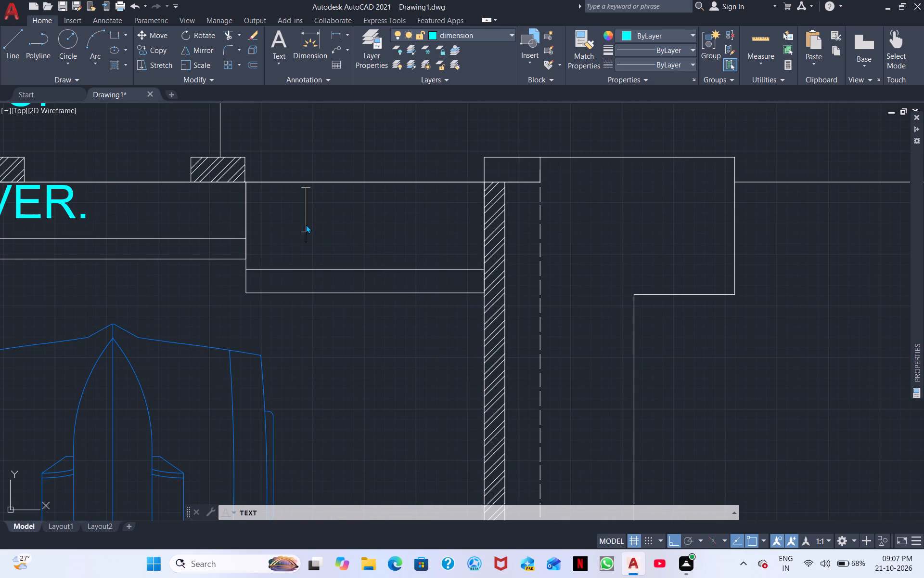
type("VER")
key("period")
key("Return")
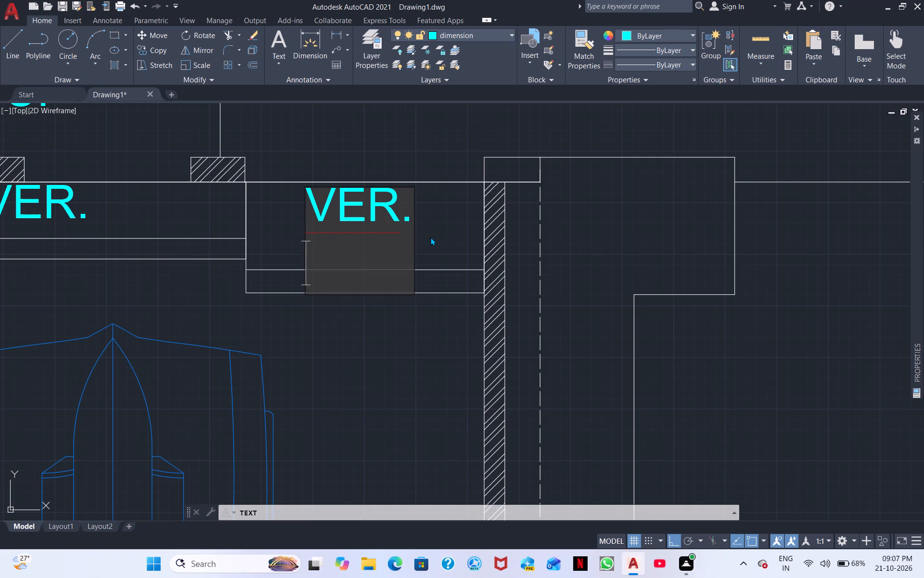
Add the text 3'0 WIDE just beneath the VER. label in the strip beside the vertical hatched wall.
left_click(430, 237)
left_click(294, 236)
left_click_drag(286, 242, 284, 248)
left_click(284, 248)
left_click(284, 252)
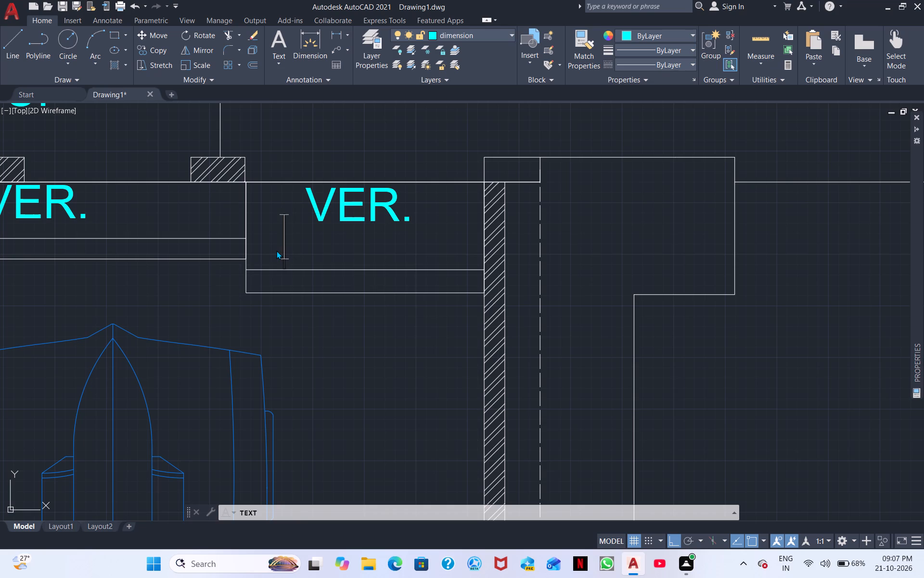
type("3'0")
key("space")
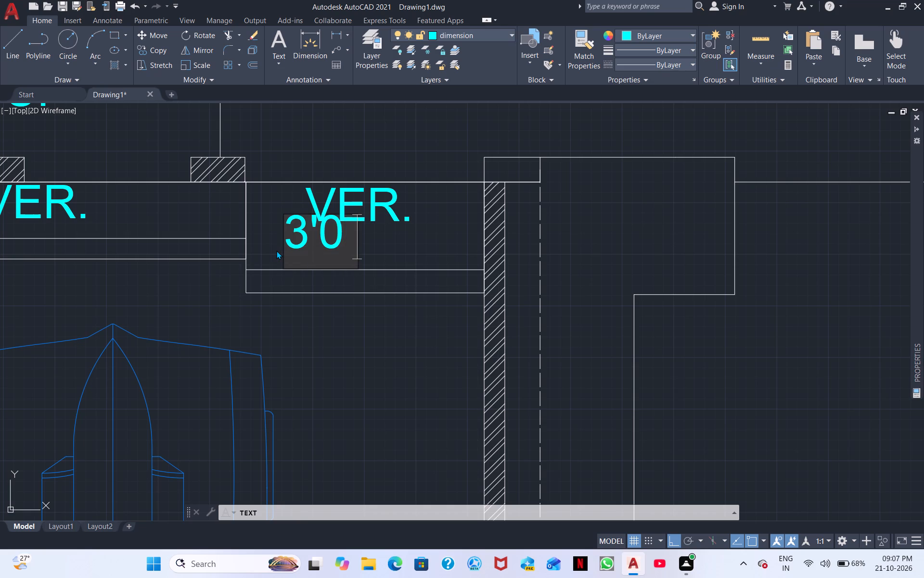
type("WIDE")
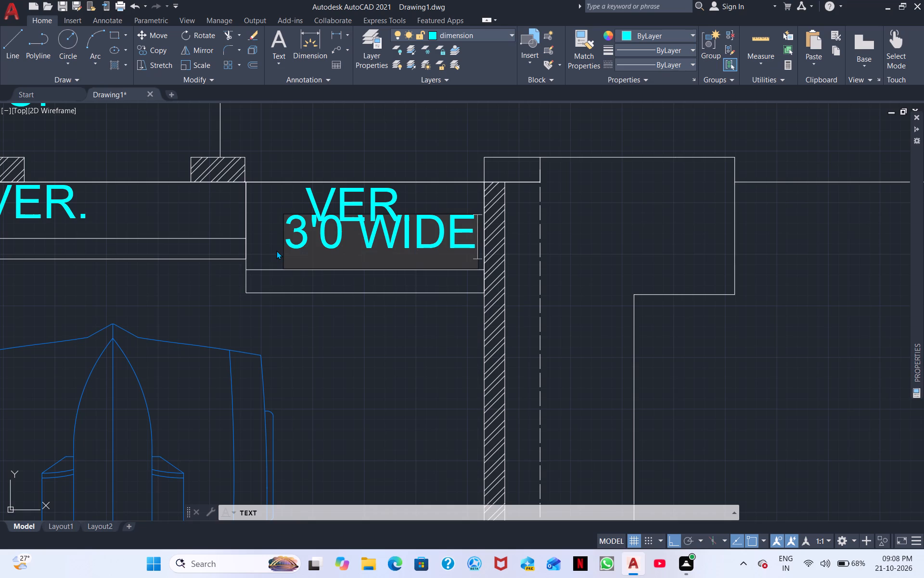
left_click(595, 296)
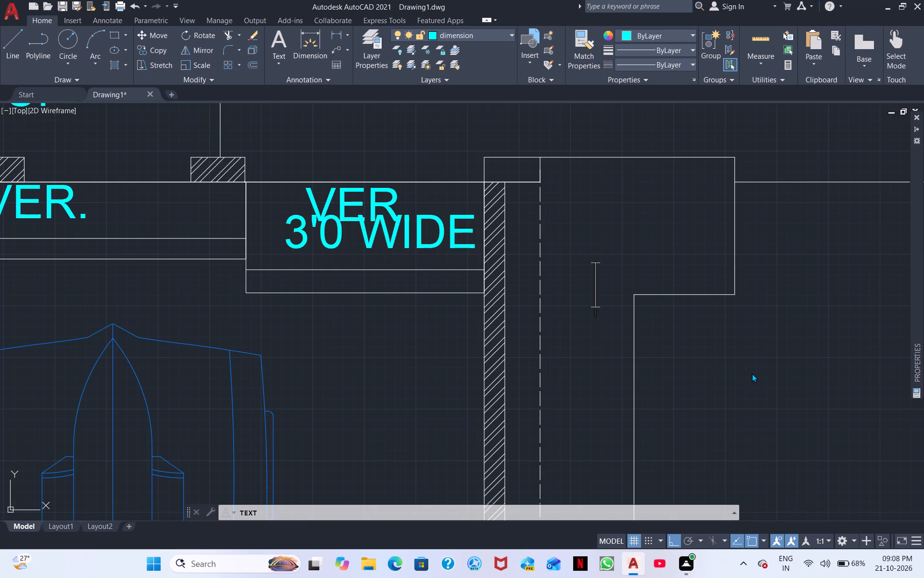
Label the space between the car and the vertical hatched wall CAR PARKING, on two lines.
middle_click_drag(752, 373, 583, 183)
scroll(531, 261, "down", 2)
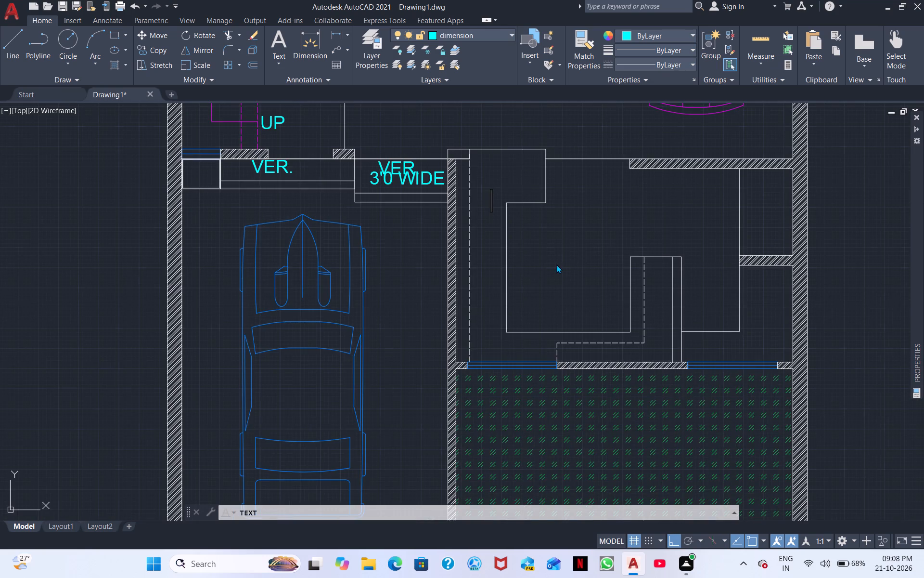
middle_click_drag(558, 264, 546, 163)
scroll(457, 249, "down", 1)
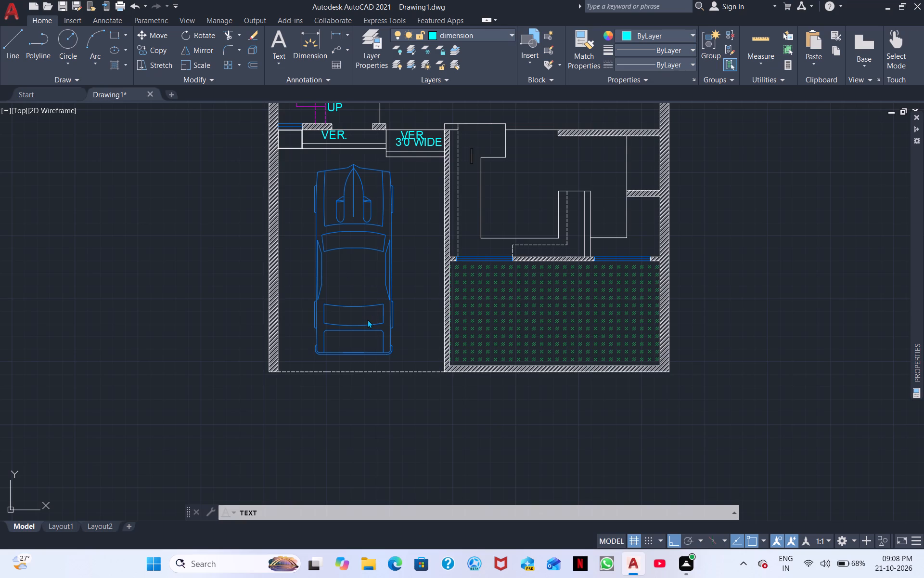
middle_click_drag(380, 312, 376, 249)
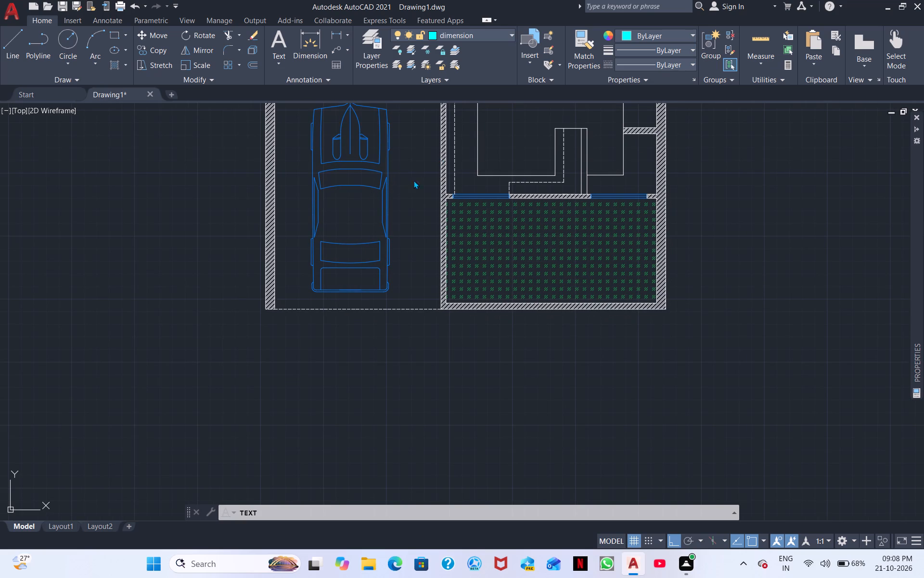
left_click(399, 183)
type("CAR")
key("Return")
type("PA")
key("BackSpace")
key("BackSpace")
key("p")
type("ARKING")
key("space")
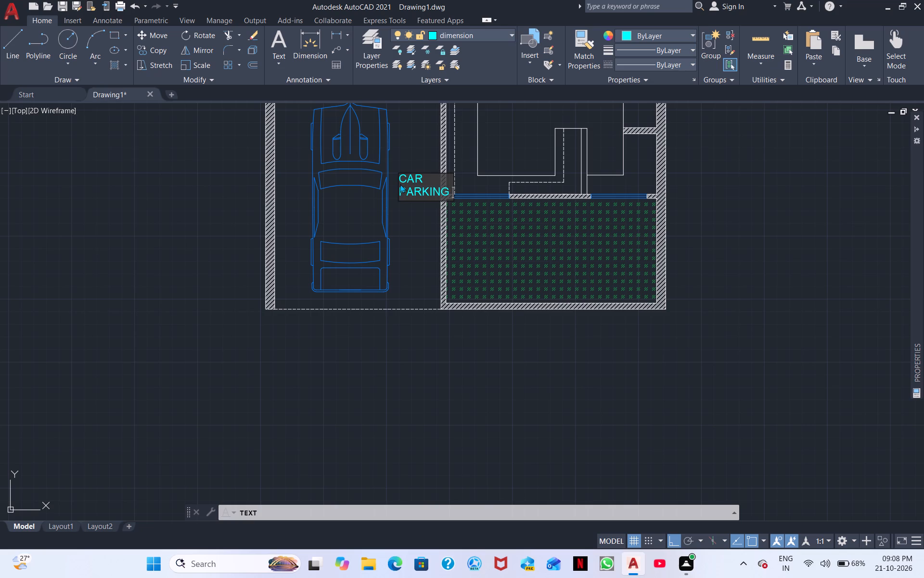
Add the size 13'9" X 17' on the line beneath the CAR PARKING label and end the text command.
left_click(403, 205)
left_click(398, 207)
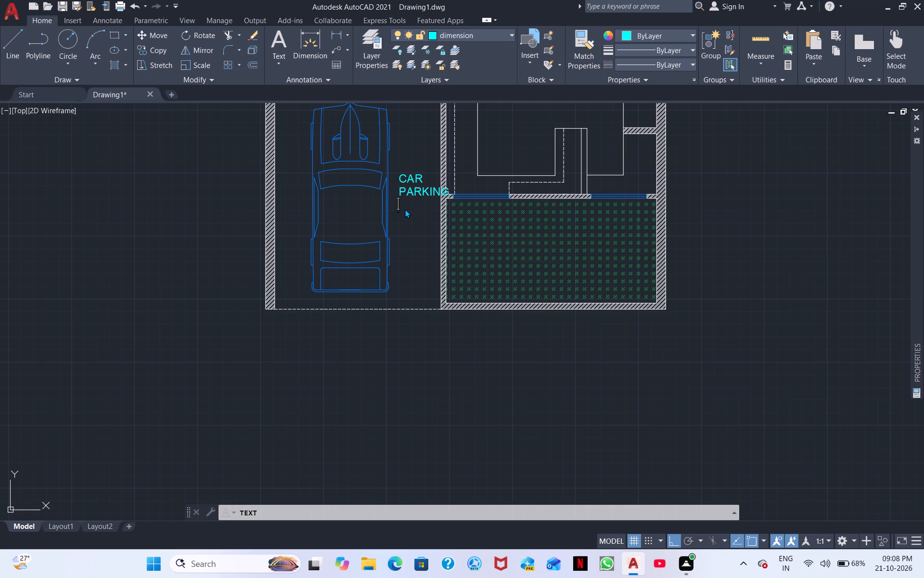
type("13")
type("'9")
type("\"")
key("space")
type("X")
key("space")
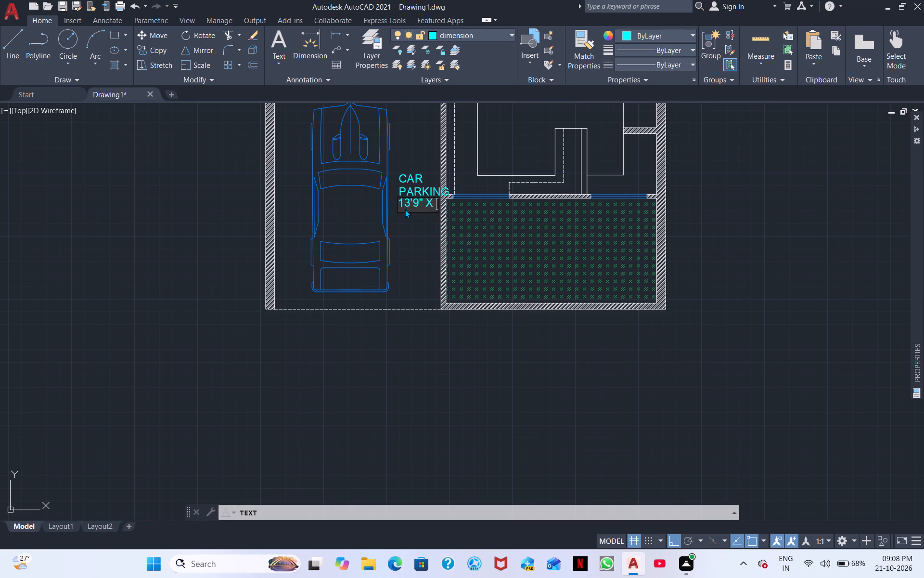
type("17'")
left_click(476, 188)
middle_click_drag(503, 160, 375, 250)
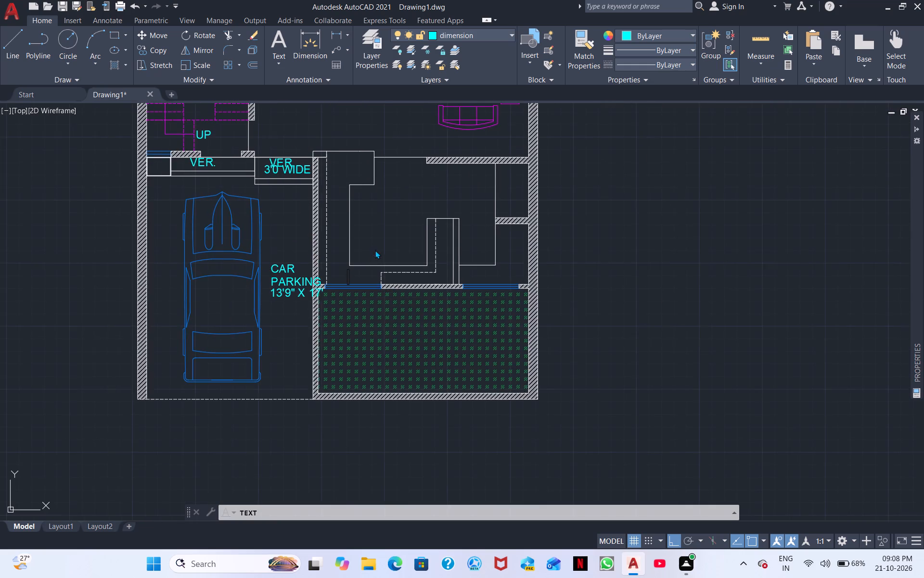
scroll(380, 235, "up", 1)
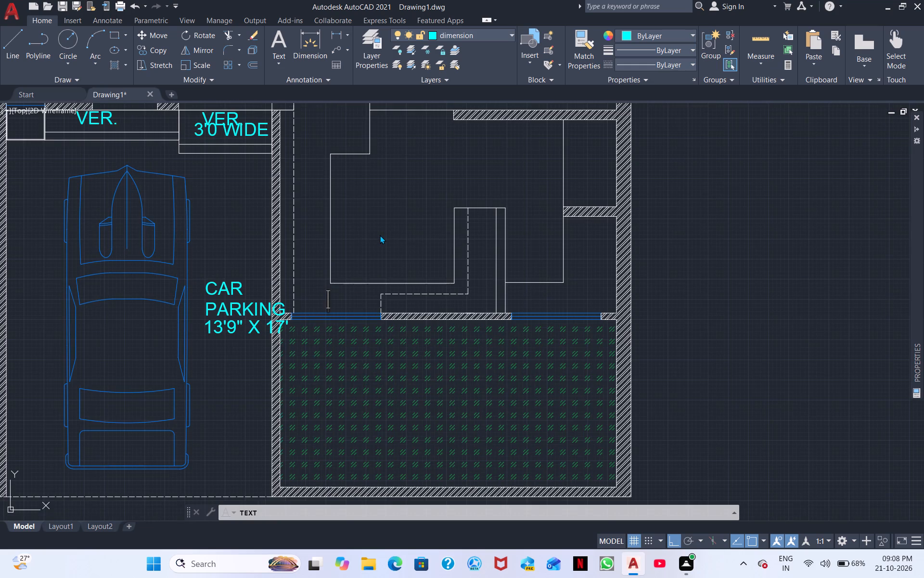
key("Return")
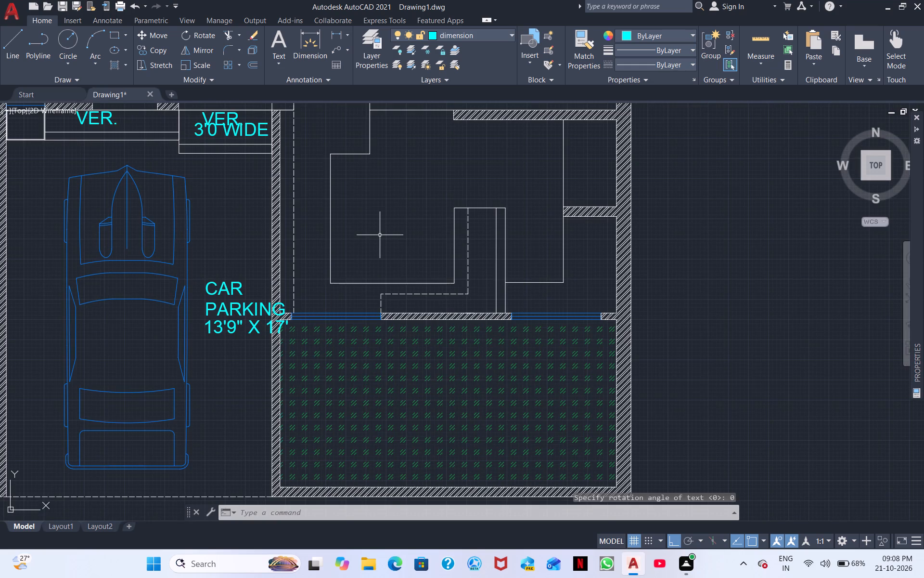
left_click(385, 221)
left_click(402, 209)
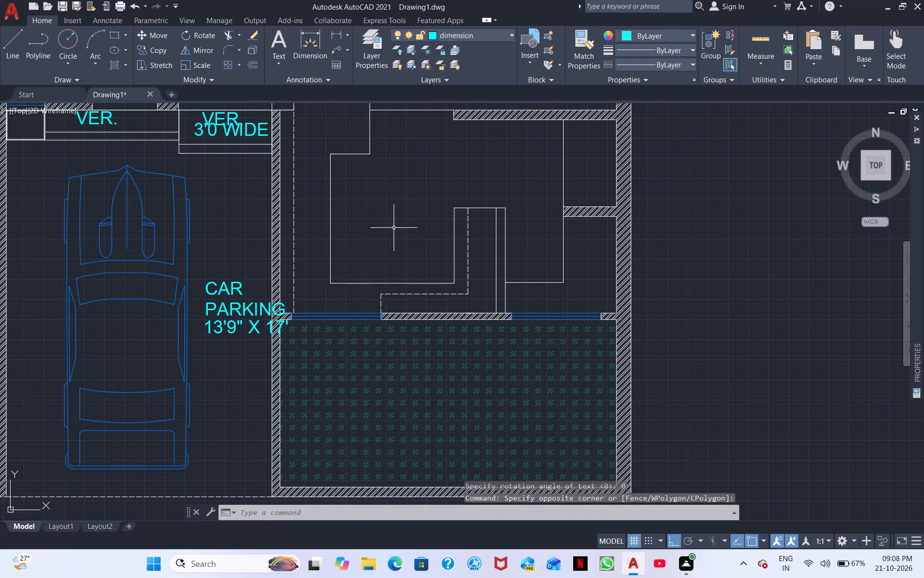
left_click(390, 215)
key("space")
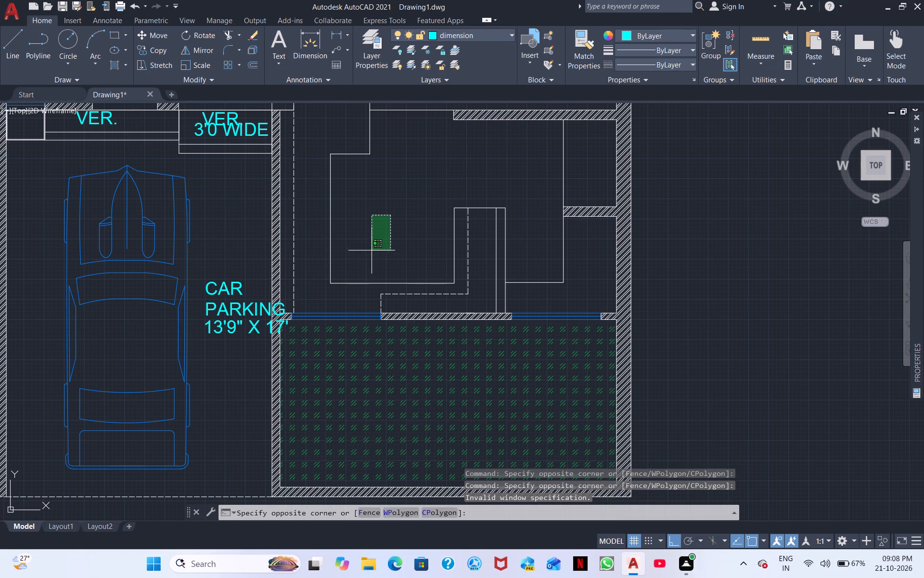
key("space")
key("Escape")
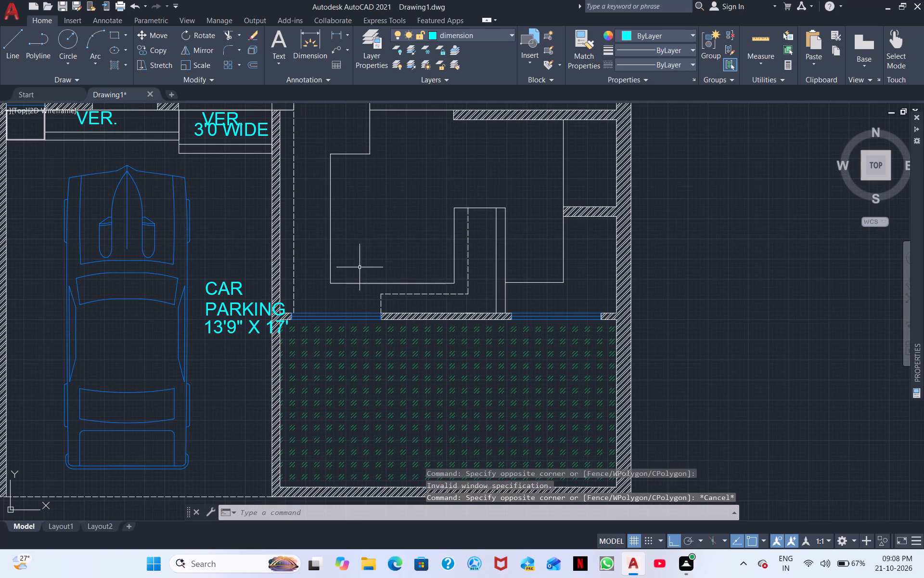
Move the three-line CAR PARKING label with Ortho off, toward the car and clear of the hatched wall.
left_click(239, 335)
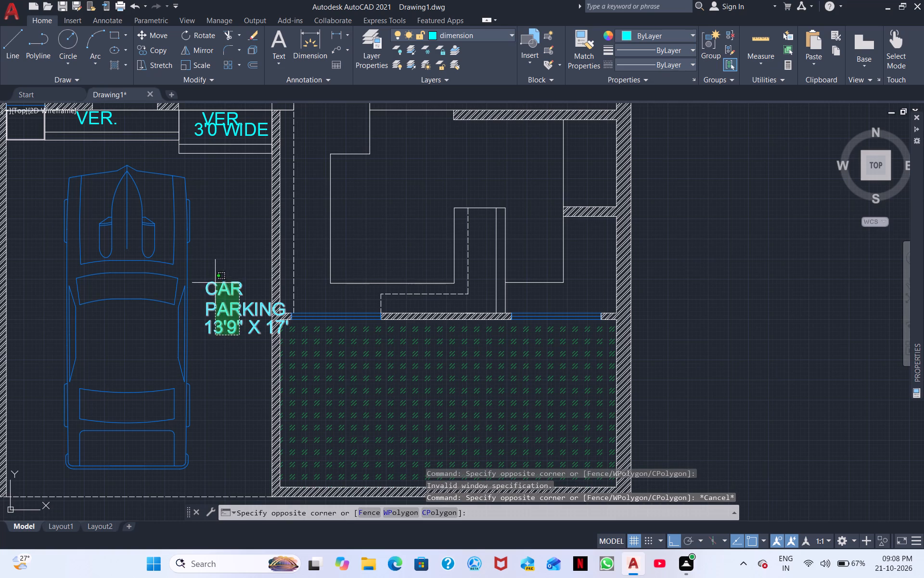
left_click(215, 281)
right_click(216, 286)
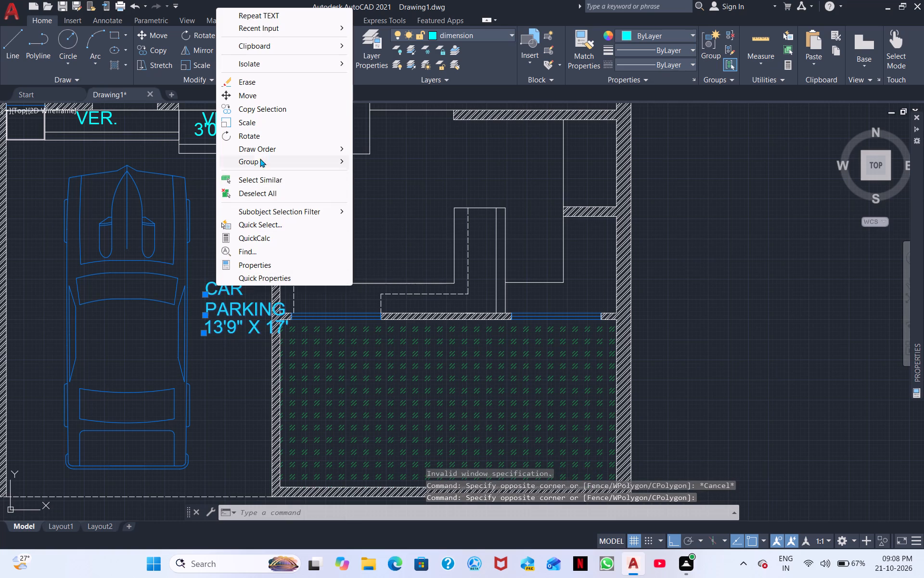
left_click(263, 93)
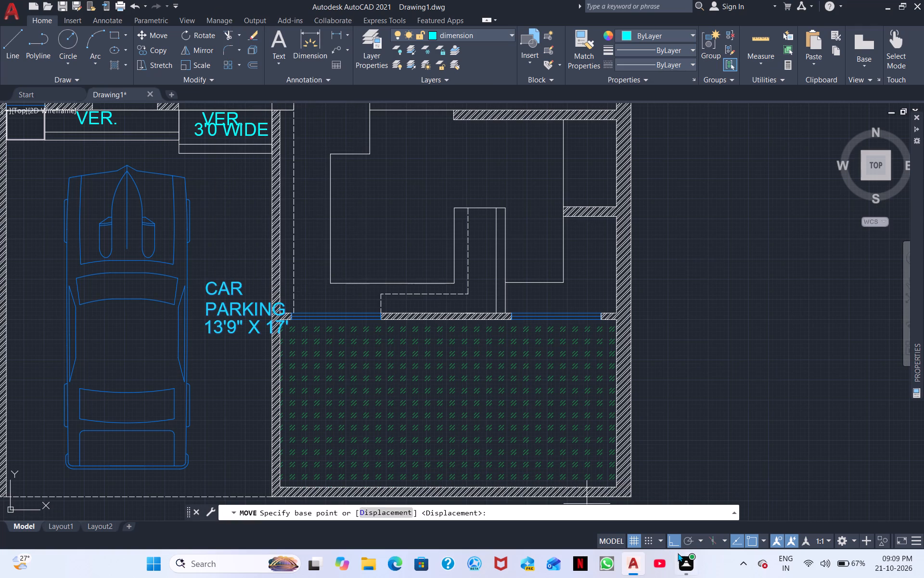
left_click(676, 532)
left_click(677, 540)
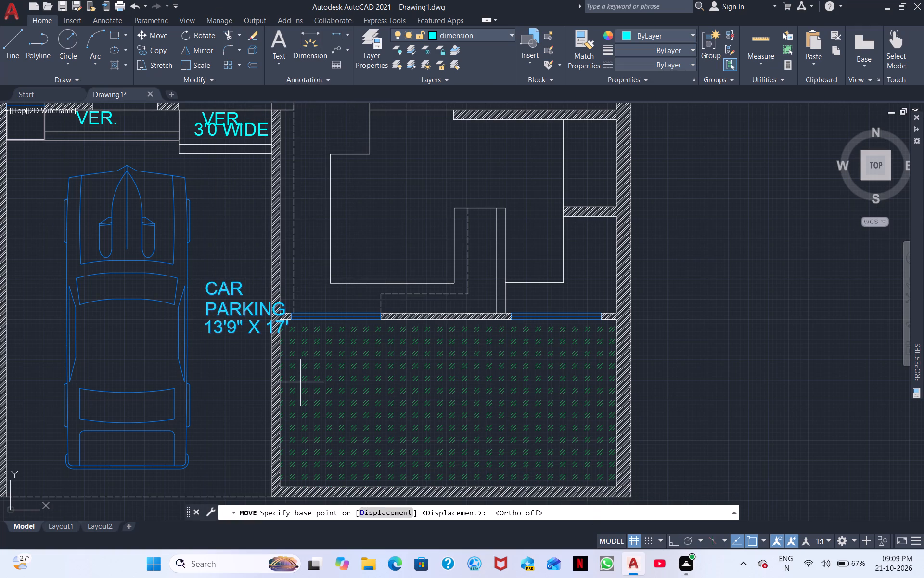
scroll(298, 378, "up", 3)
middle_click_drag(200, 312, 575, 407)
left_click(393, 228)
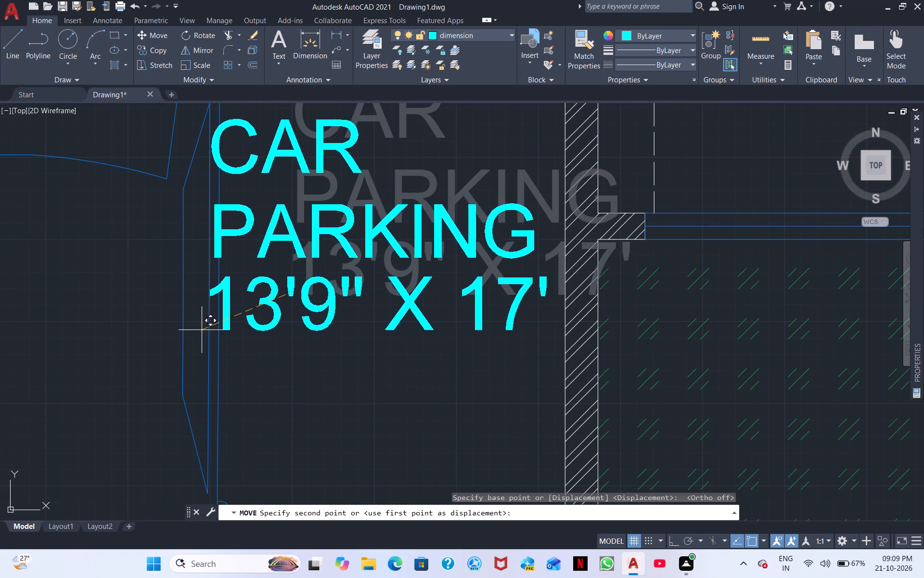
left_click(218, 333)
scroll(218, 333, "down", 2)
middle_click_drag(272, 292, 297, 516)
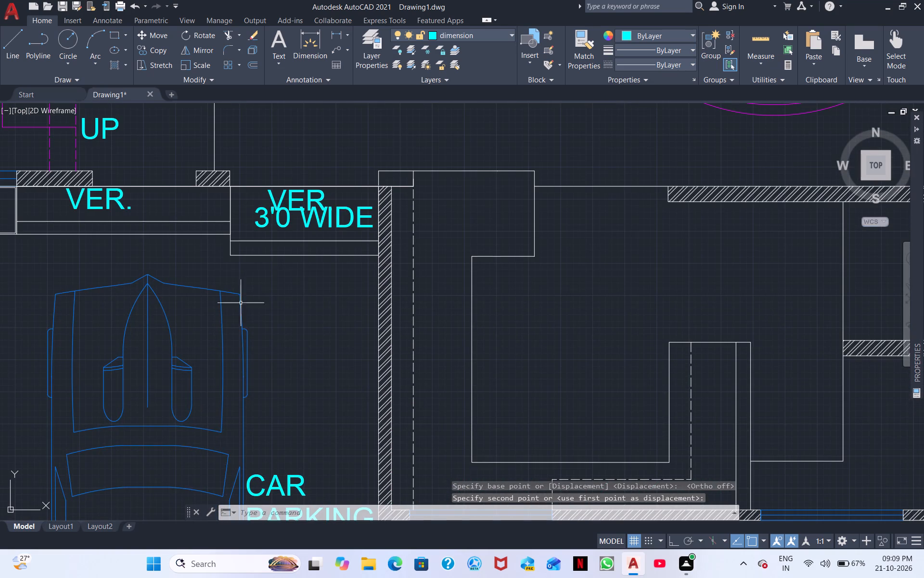
Move the 3'0 WIDE text down and slightly toward the car so it sits clear beneath the VER. label.
left_click(333, 223)
right_click(331, 236)
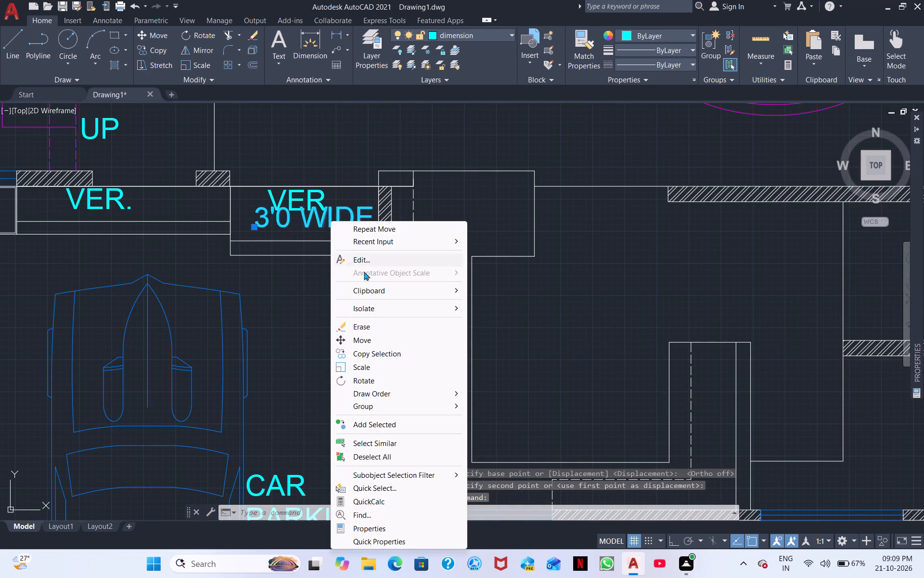
left_click(383, 337)
left_click(318, 217)
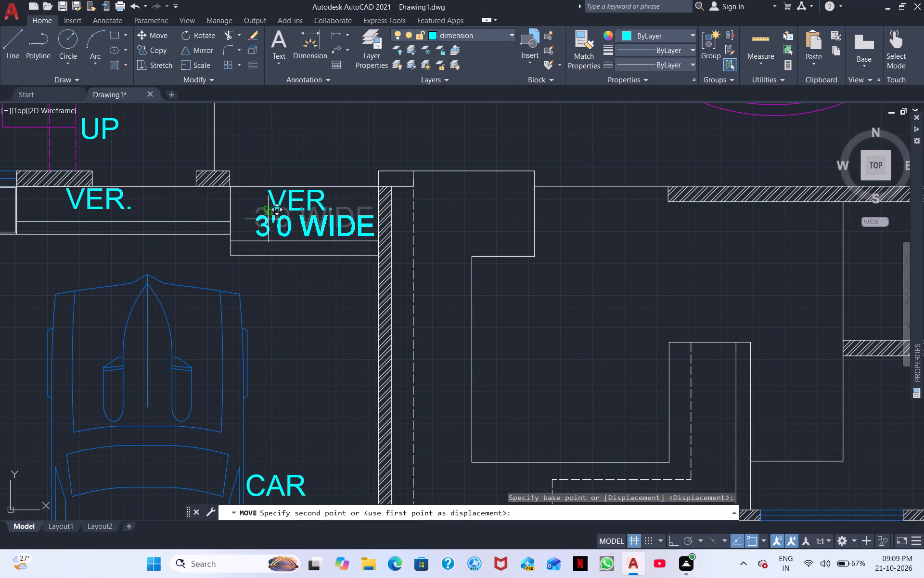
left_click(268, 219)
left_click(321, 215)
right_click(338, 224)
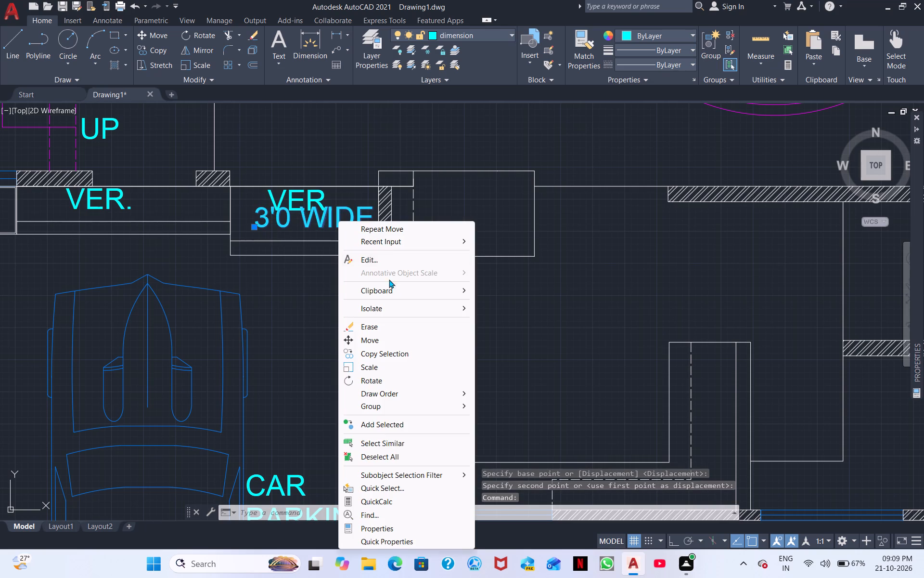
left_click(391, 337)
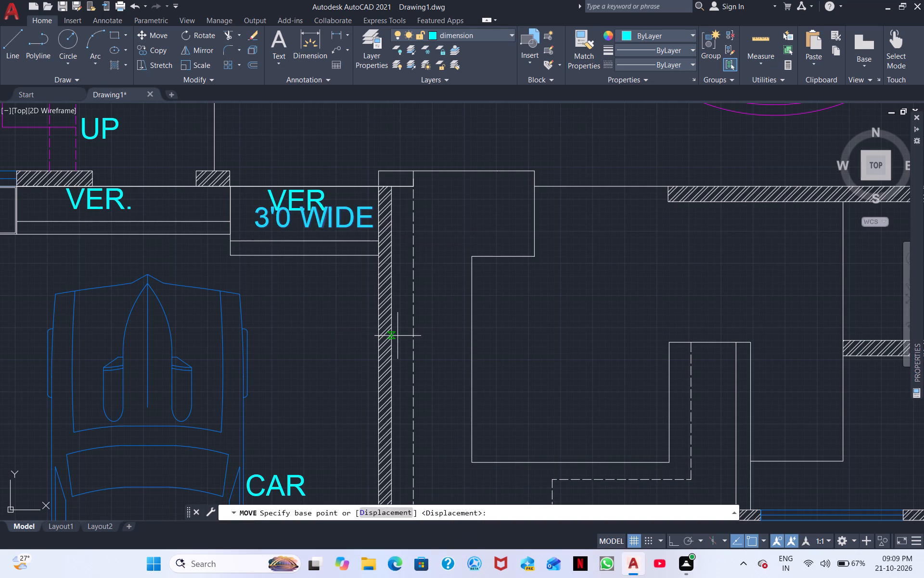
left_click(356, 224)
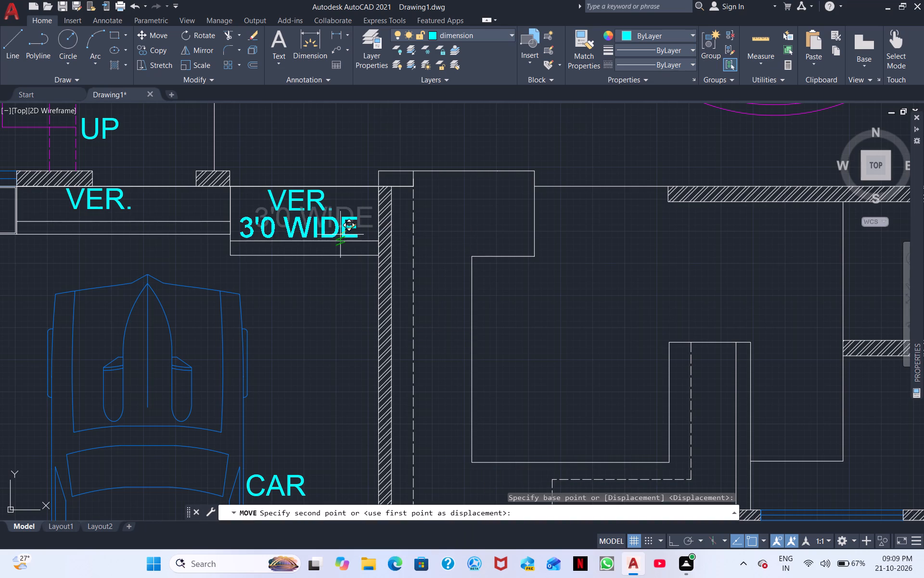
left_click(347, 236)
Label the room beside the car parking KITCHEN using single-line text at 8" height and 0 rotation.
scroll(346, 250, "down", 1)
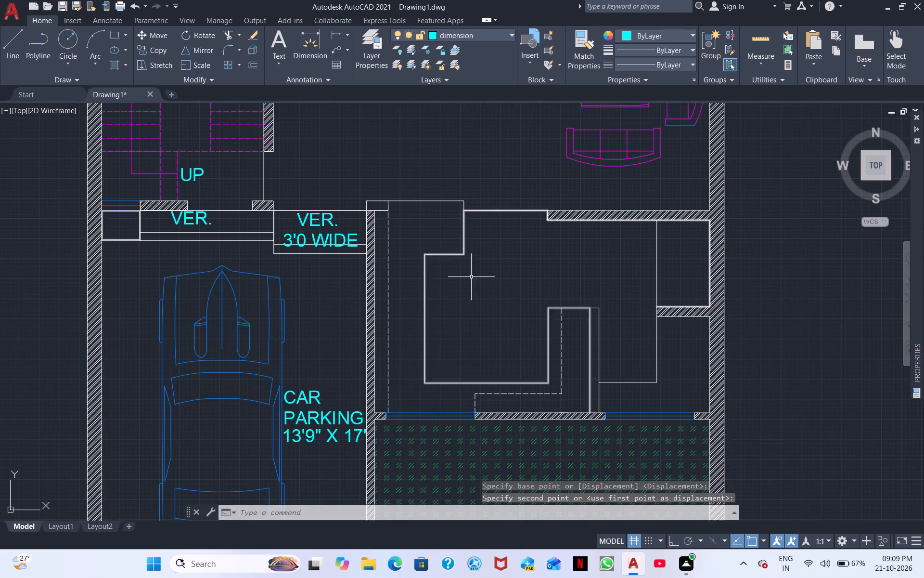
middle_click_drag(480, 277, 264, 296)
type("DT")
key("space")
left_click(600, 263)
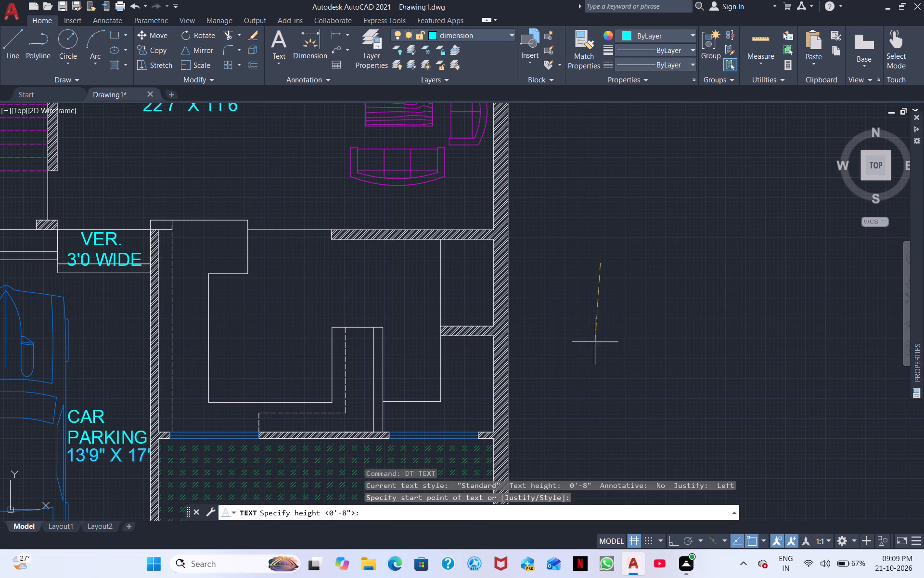
key("space")
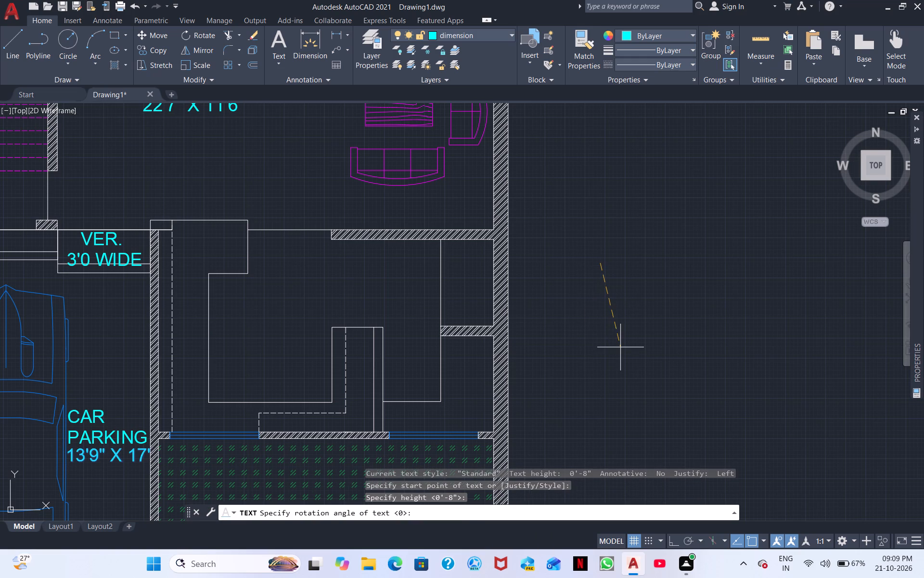
key("space")
scroll(611, 333, "down", 1)
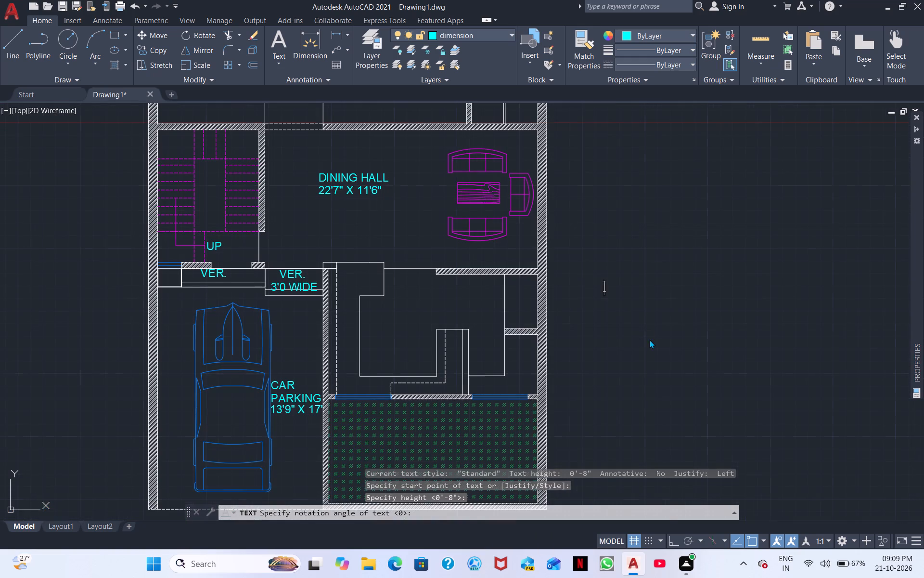
middle_click_drag(649, 340, 773, 351)
scroll(647, 329, "up", 1)
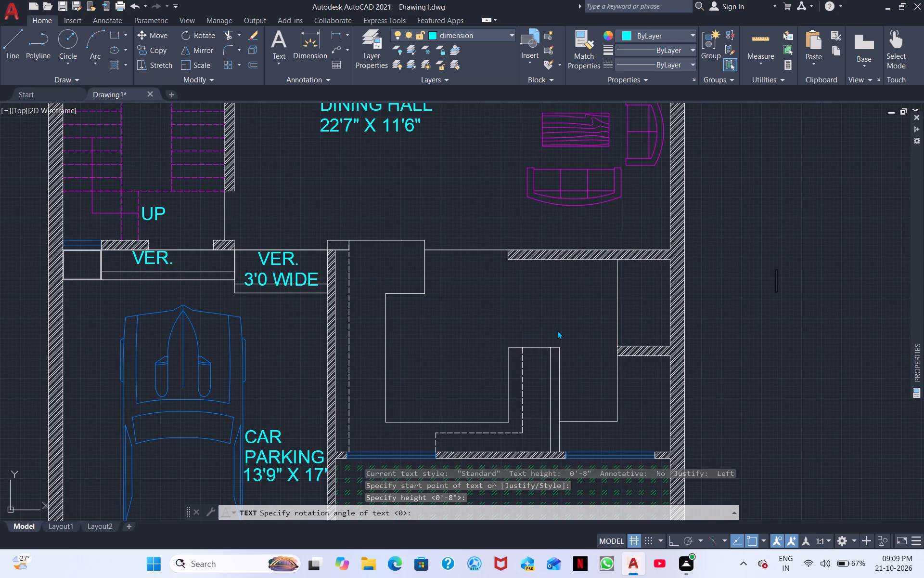
middle_click_drag(525, 364, 534, 360)
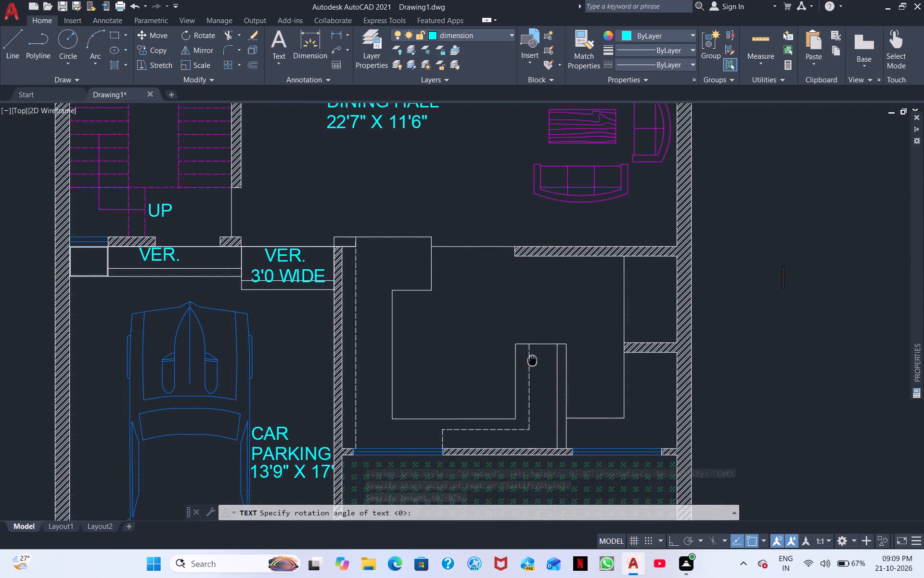
middle_click_drag(534, 360, 604, 334)
left_click(485, 317)
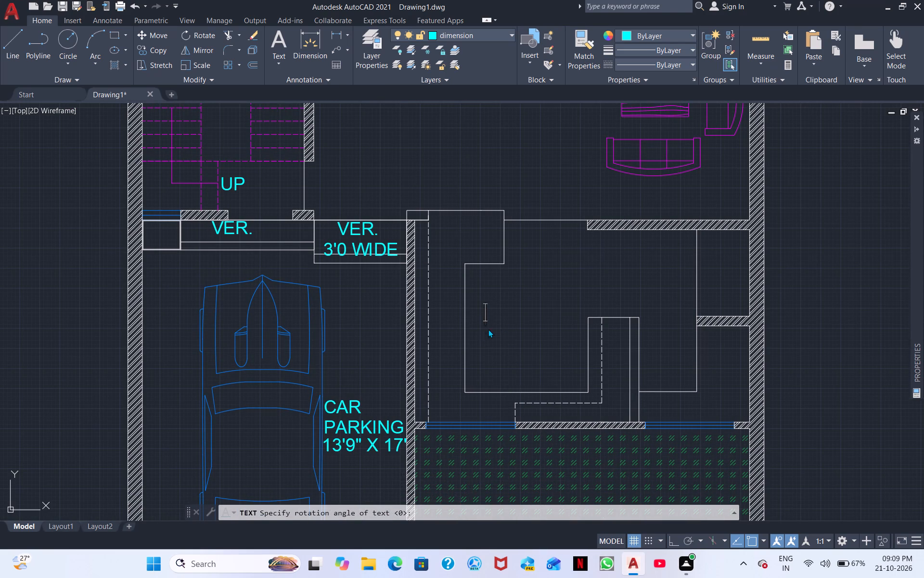
left_click(496, 323)
left_click(498, 314)
type("KITCHEN")
key("Return")
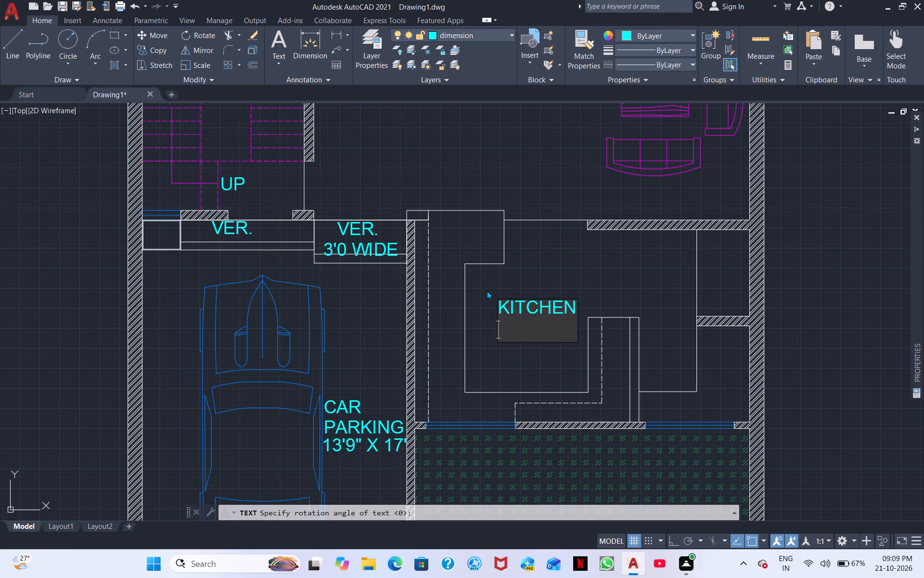
Add the size 11'6" X 10'0" on the line beneath the KITCHEN label.
type("11'6\"")
key("space")
type("X")
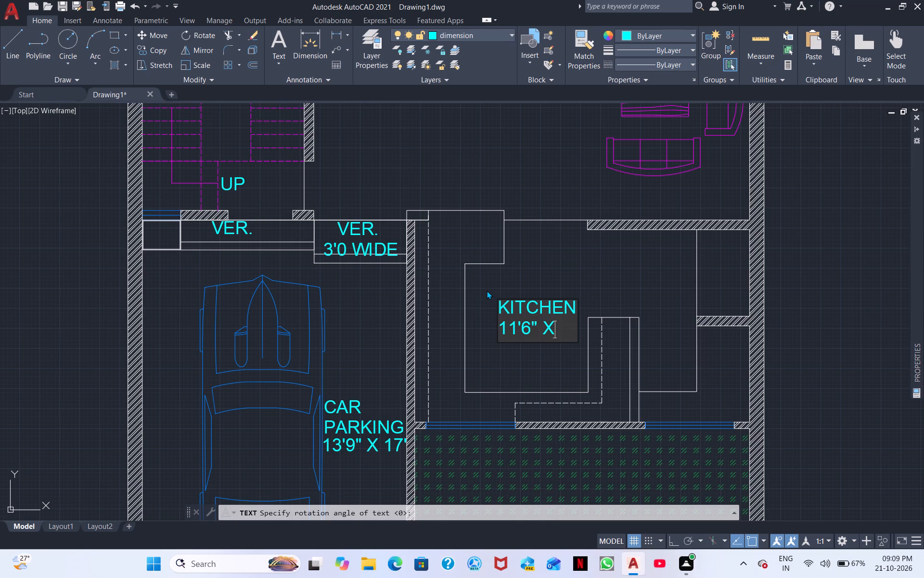
key("space")
type("10'0\"")
Label the small upper space between the kitchen and the outer hatched wall UTILITY.
scroll(491, 287, "up", 1)
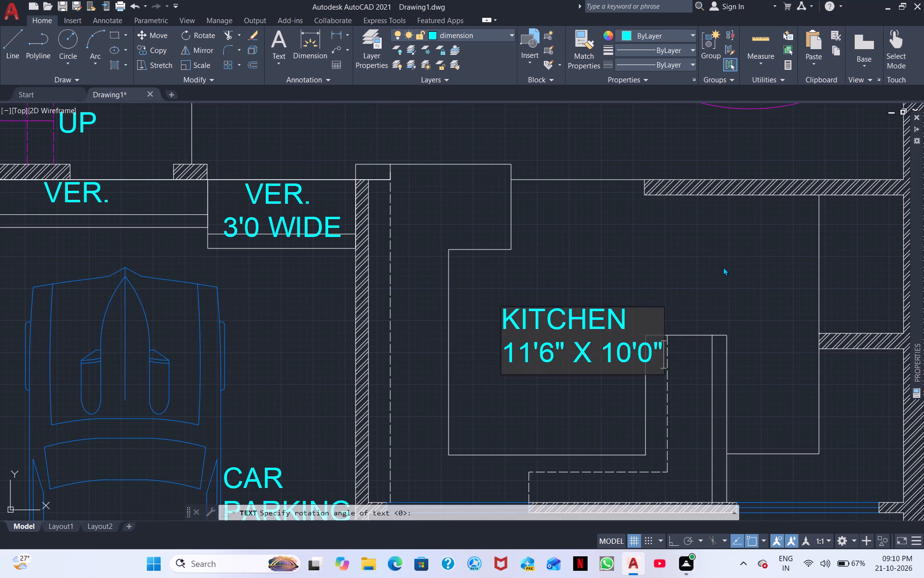
middle_click_drag(712, 268, 452, 350)
left_click(535, 322)
left_click(517, 328)
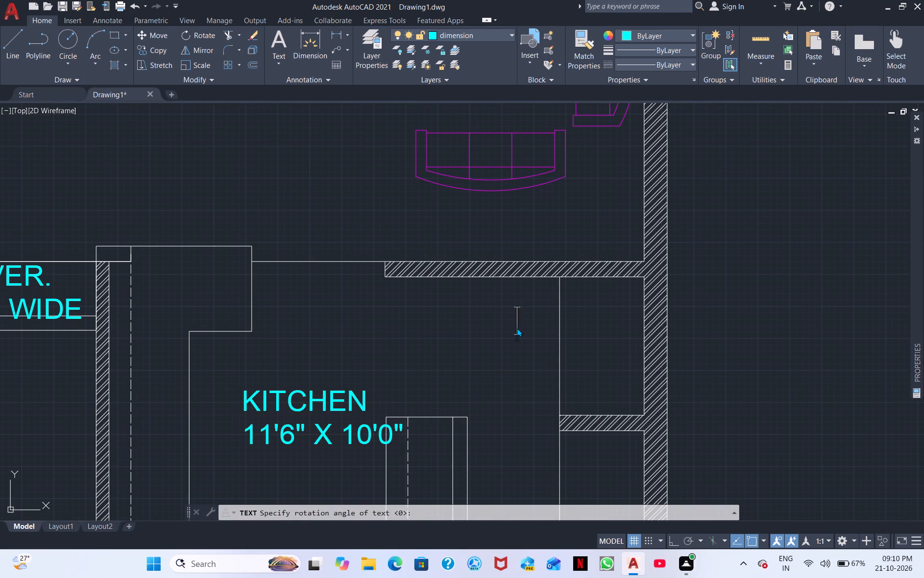
left_click(525, 316)
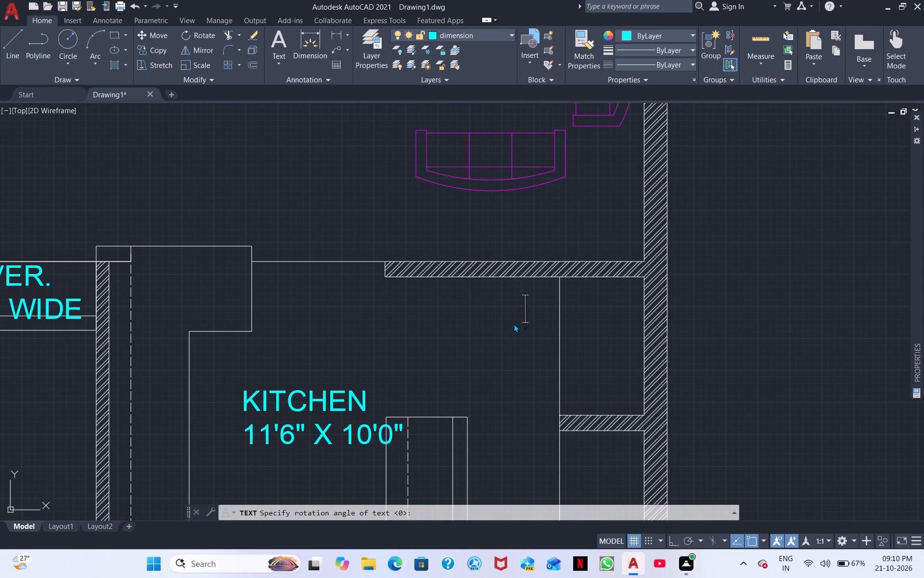
left_click(511, 328)
type("UTI")
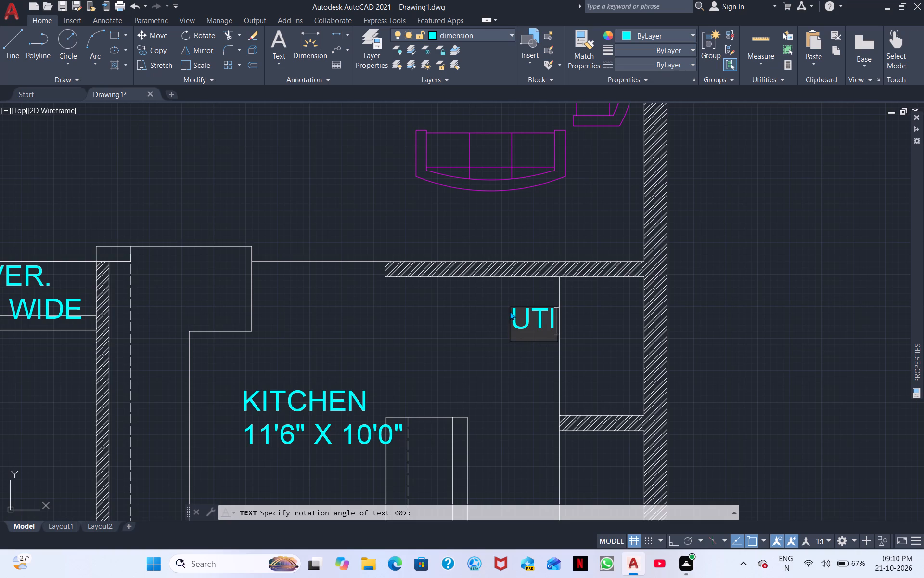
type("LITY")
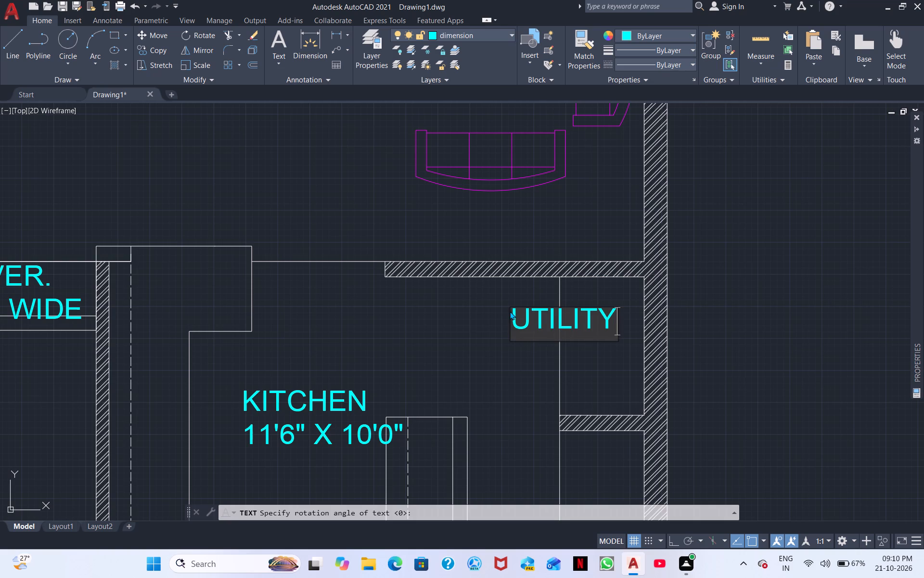
key("Return")
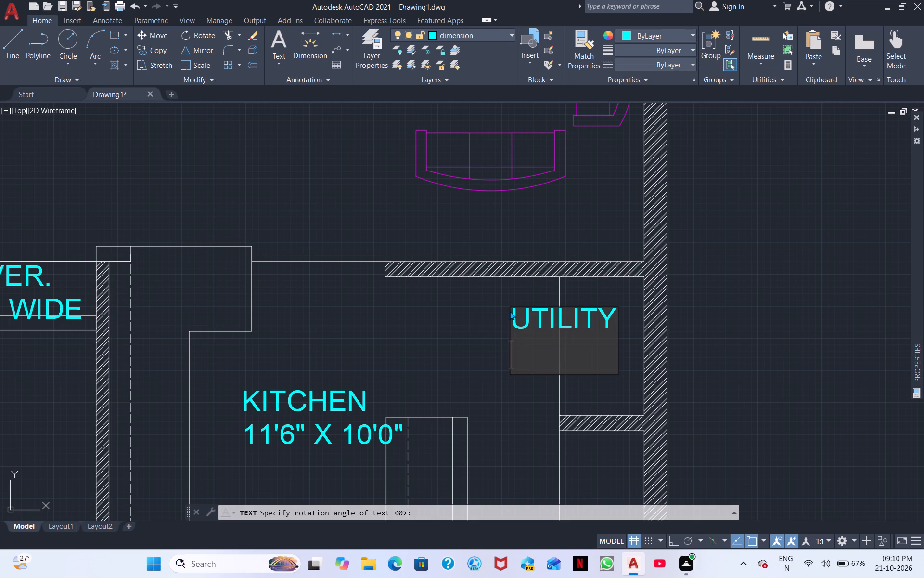
Add the size 5'2" X 4'6" on the line beneath the UTILITY label.
key("2")
key("BackSpace")
type("5'2\"")
key("space")
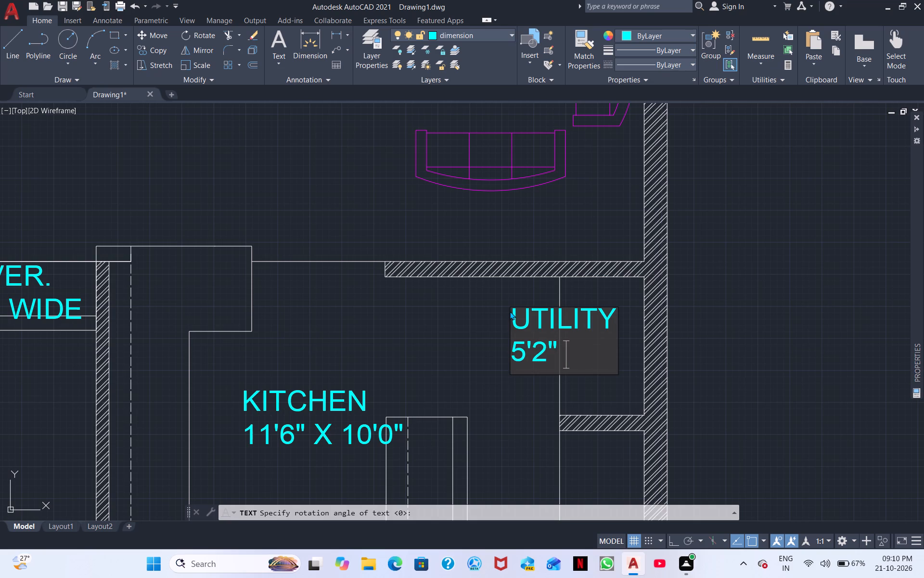
type("X")
key("space")
type("4'6'")
key("backslash")
key("BackSpace")
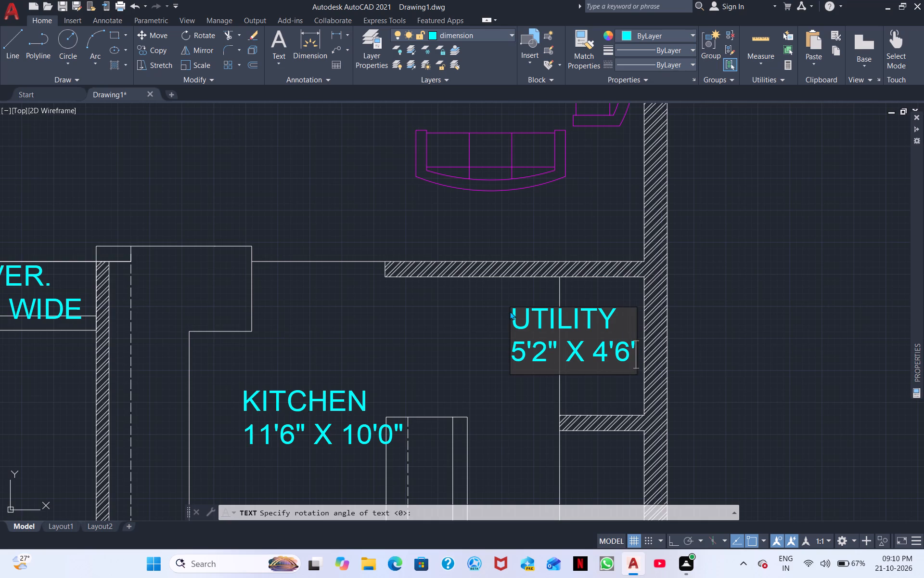
key("BackSpace")
key("shift+quotedbl")
Label the small space below the utility, beside the outer hatched wall, STORE.
middle_click_drag(624, 414, 602, 310)
middle_click_drag(629, 390, 620, 309)
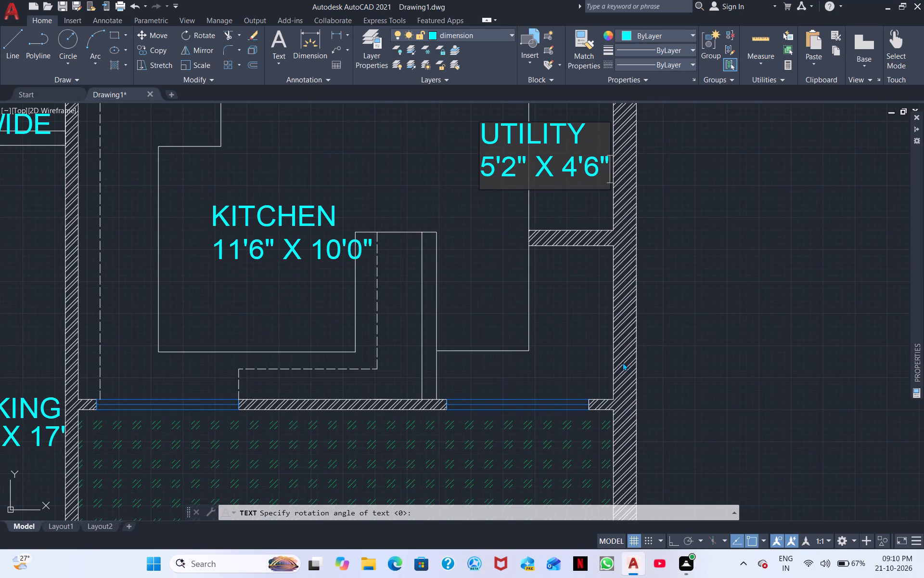
left_click(481, 306)
left_click(482, 314)
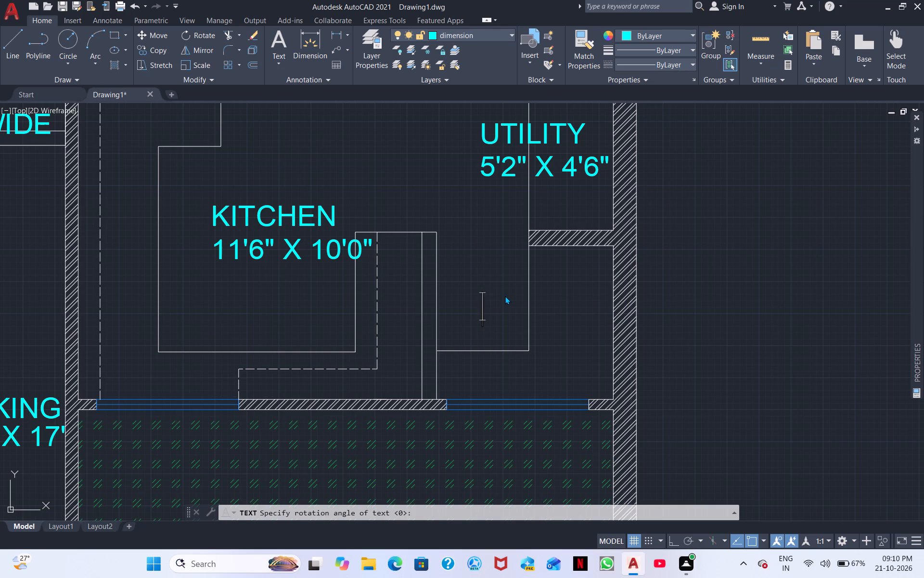
type("ST")
type("ORE")
key("Return")
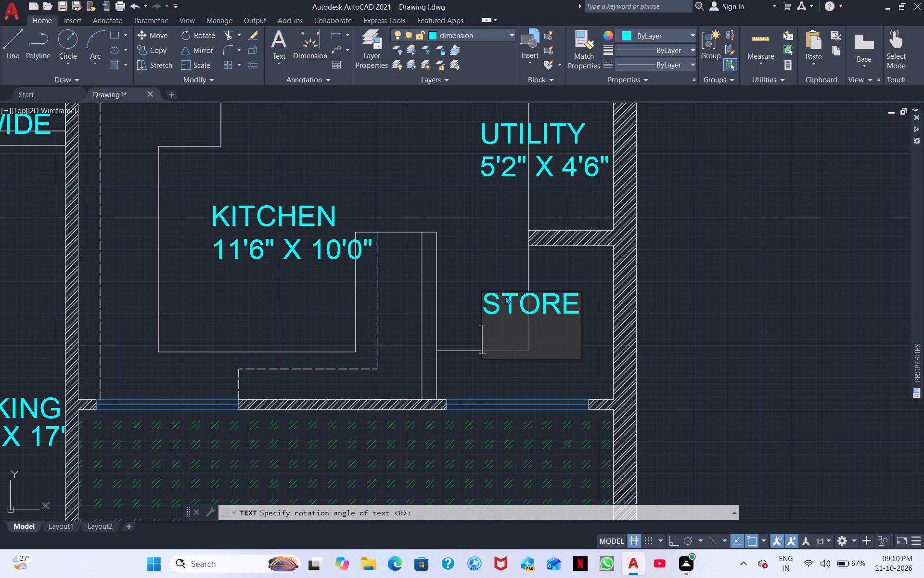
Add the size 5'2" X 5'3" on the line beneath the STORE label.
type("5'2\" X")
key("space")
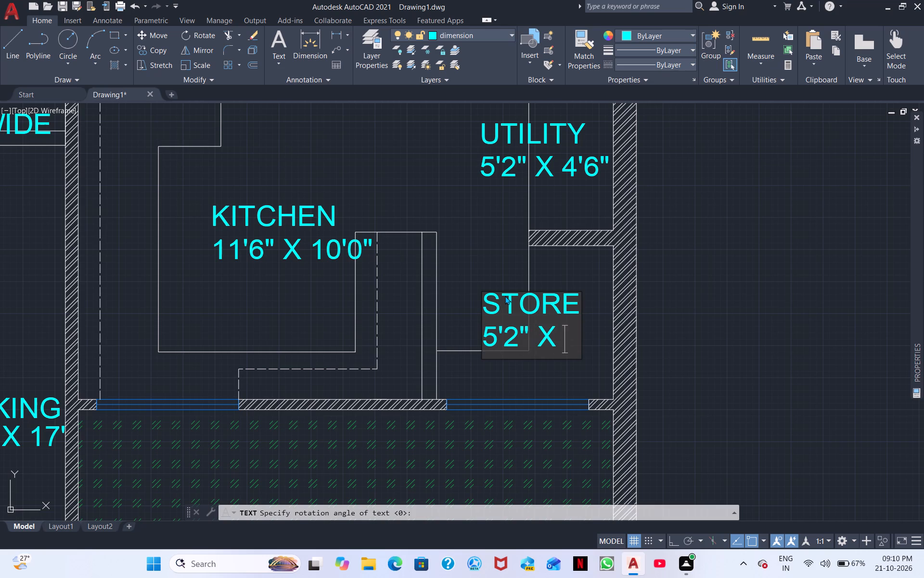
type("5'3\"")
key("Return")
Label the green hatched area below the kitchen and store FRONT LAWN.
scroll(717, 367, "down", 1)
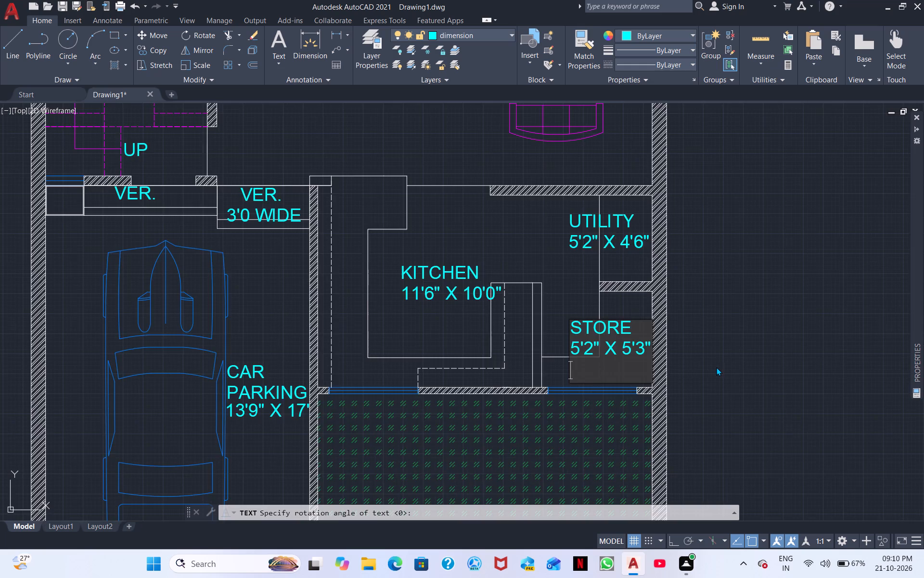
scroll(716, 367, "down", 1)
middle_click_drag(673, 398, 614, 263)
scroll(571, 317, "up", 3)
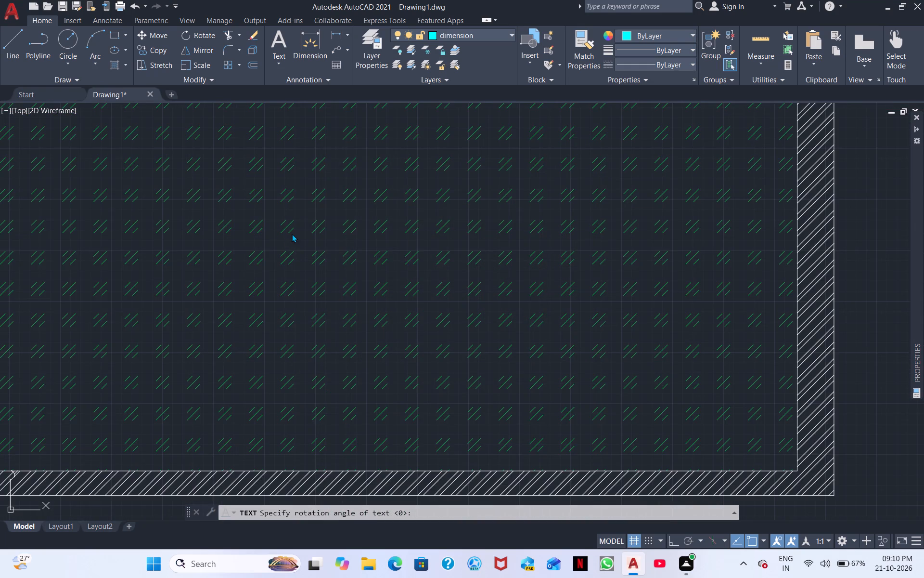
left_click(253, 207)
scroll(198, 215, "down", 1)
middle_click_drag(221, 207, 293, 202)
scroll(291, 202, "down", 1)
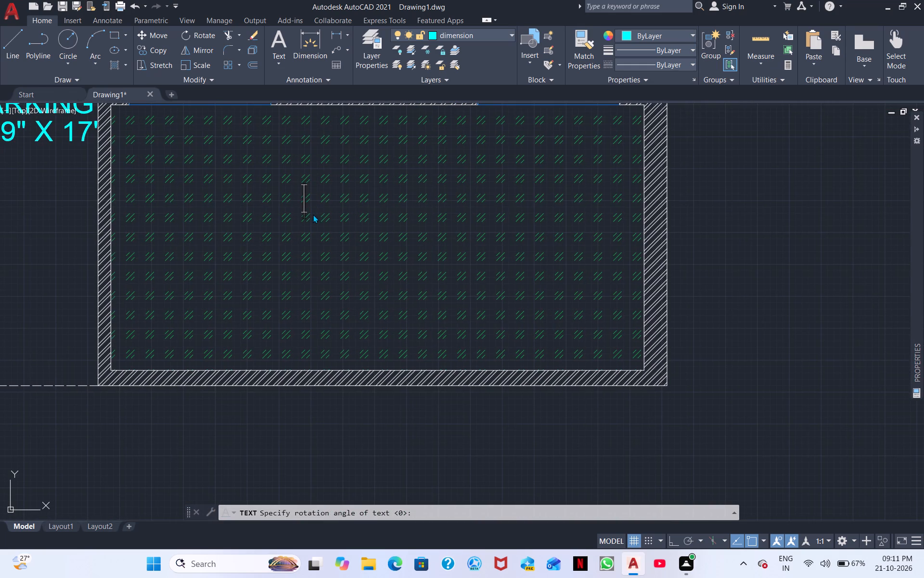
type("FRONT")
key("space")
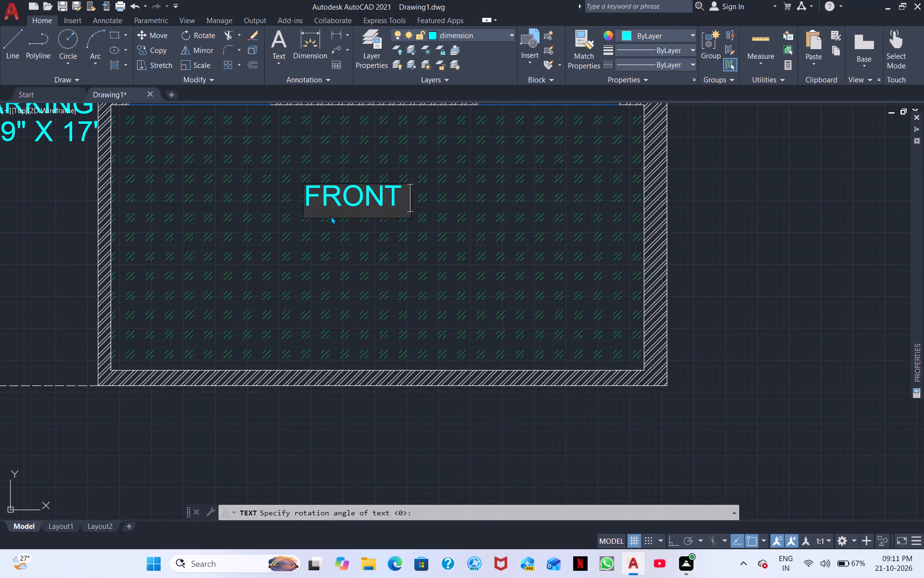
type("LAWN")
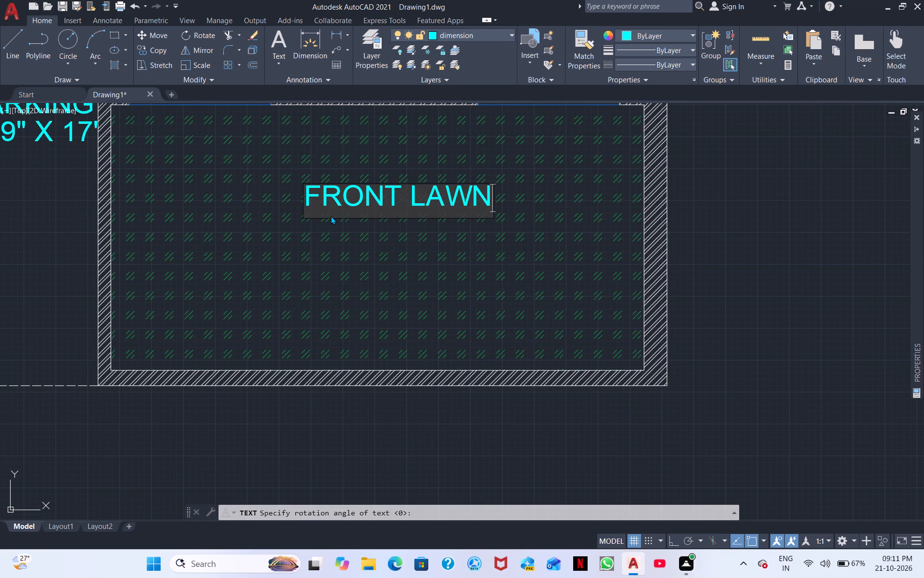
Add the size 17'5" X 8'8" on the line beneath the FRONT LAWN label and finish the text command.
key("Return")
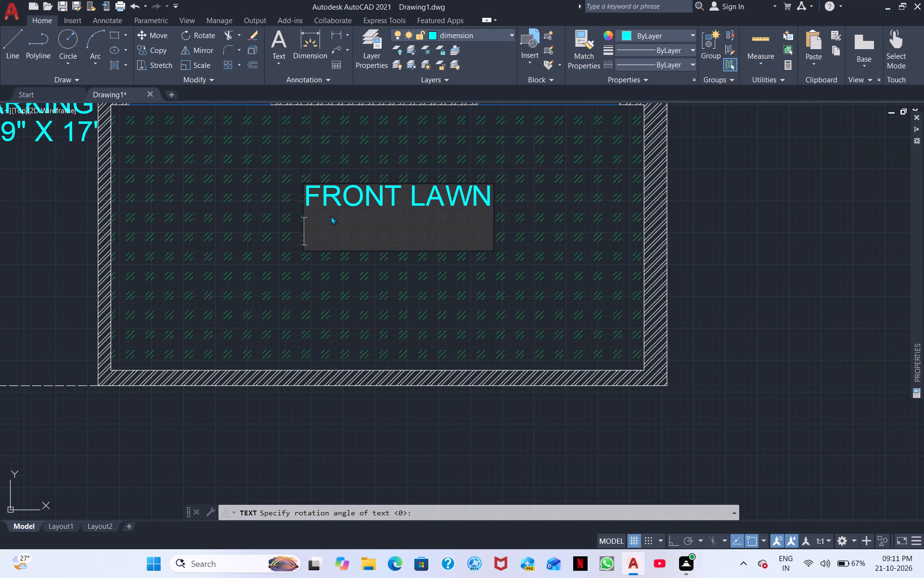
type("17'5\" X")
key("space")
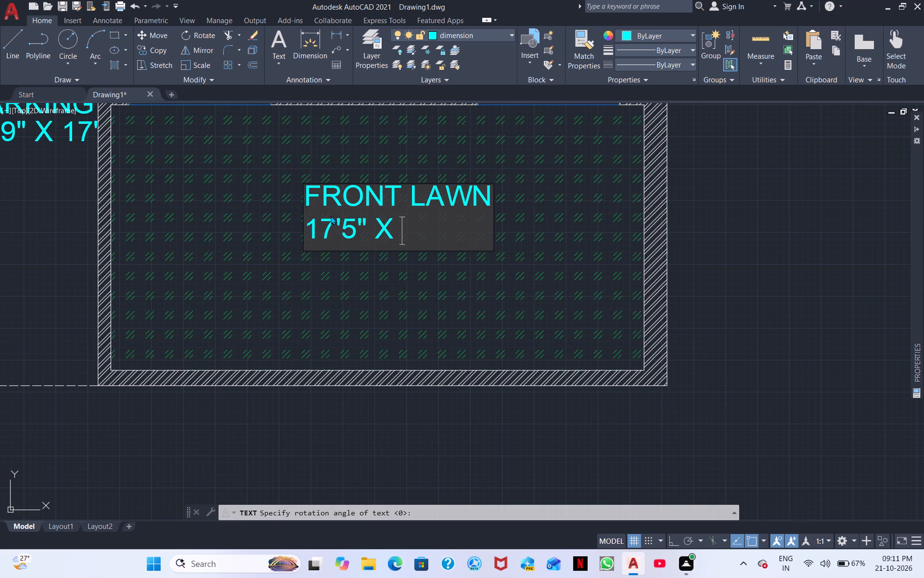
type("8'0")
key("BackSpace")
key("8")
key("shift+quotedbl")
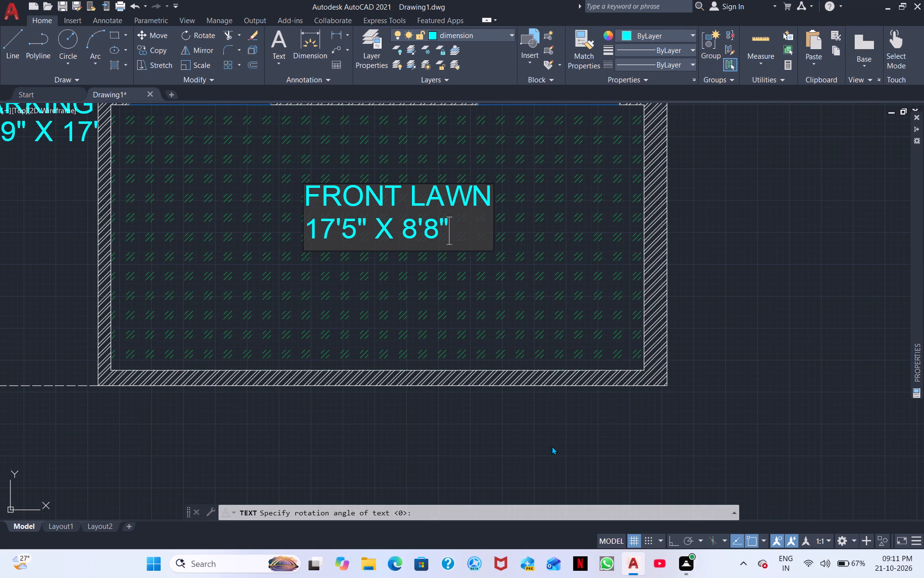
left_click(518, 404)
scroll(432, 467, "down", 2)
middle_click_drag(357, 452, 403, 481)
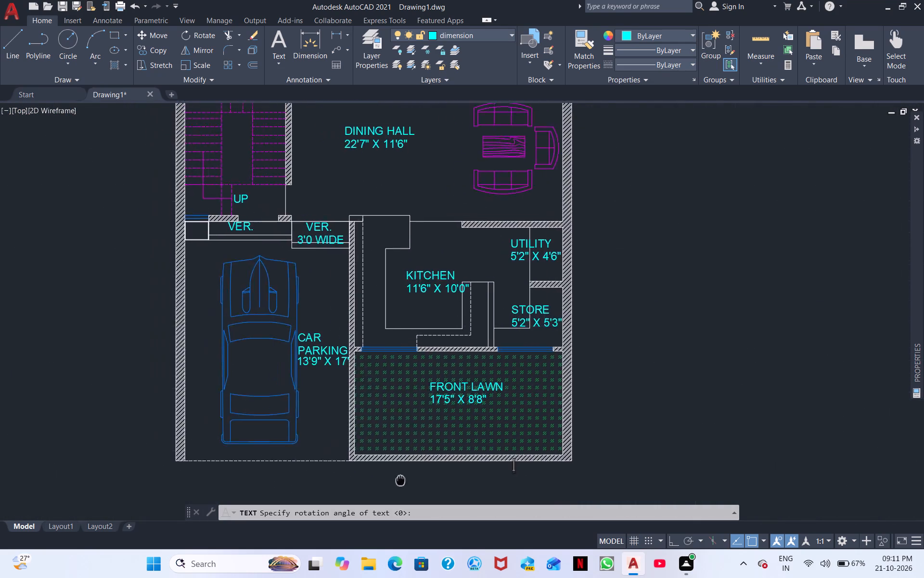
middle_click_drag(403, 481, 515, 490)
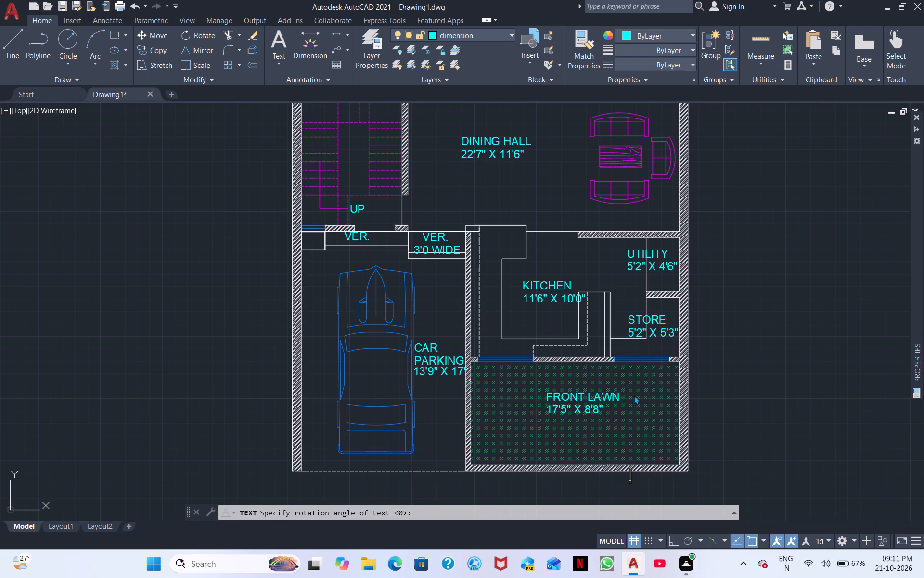
key("Escape")
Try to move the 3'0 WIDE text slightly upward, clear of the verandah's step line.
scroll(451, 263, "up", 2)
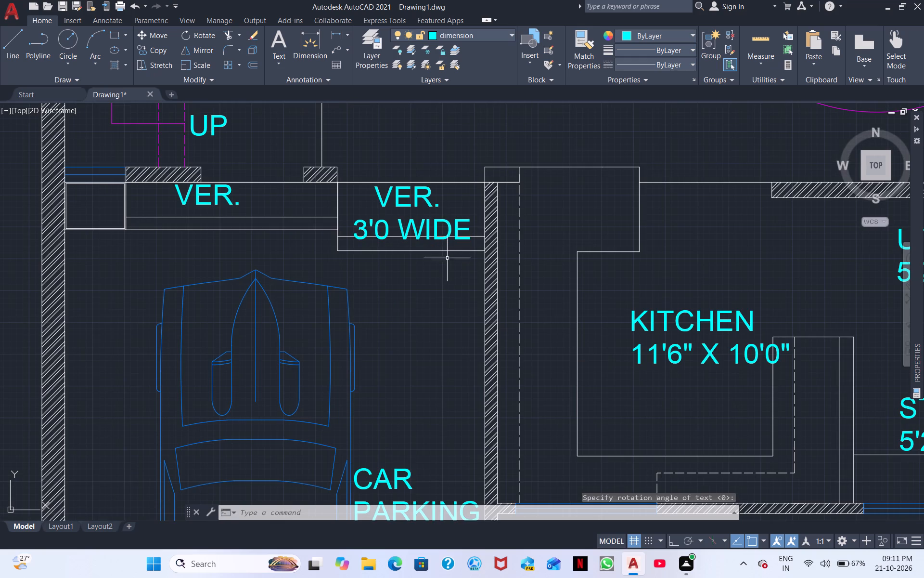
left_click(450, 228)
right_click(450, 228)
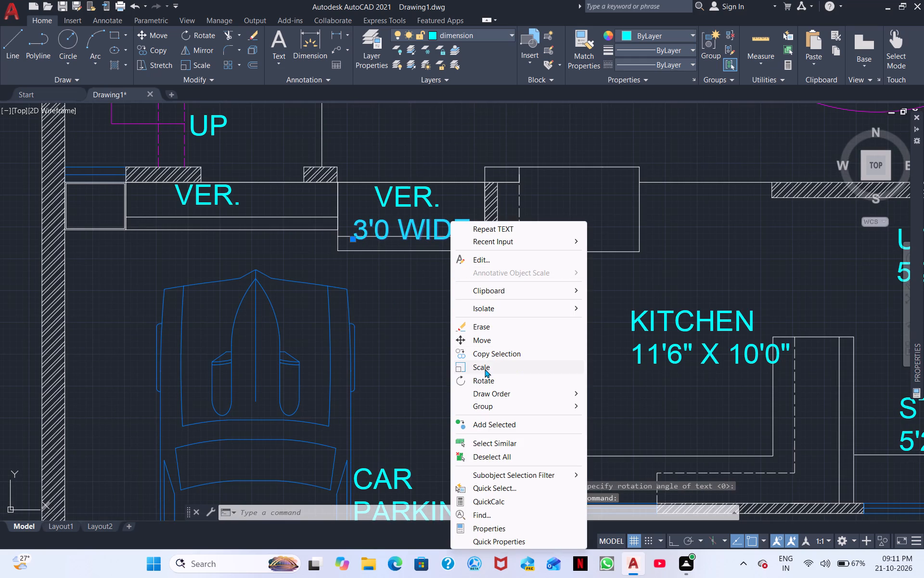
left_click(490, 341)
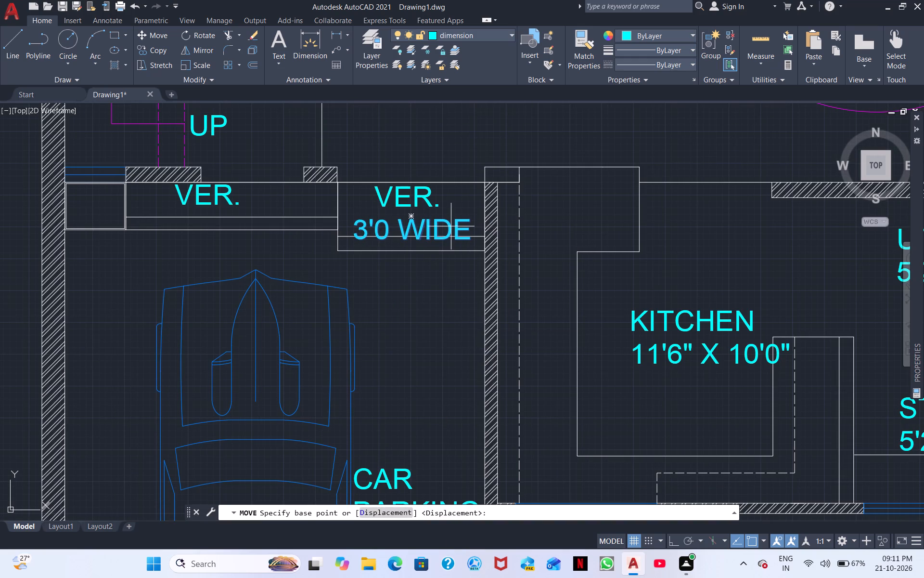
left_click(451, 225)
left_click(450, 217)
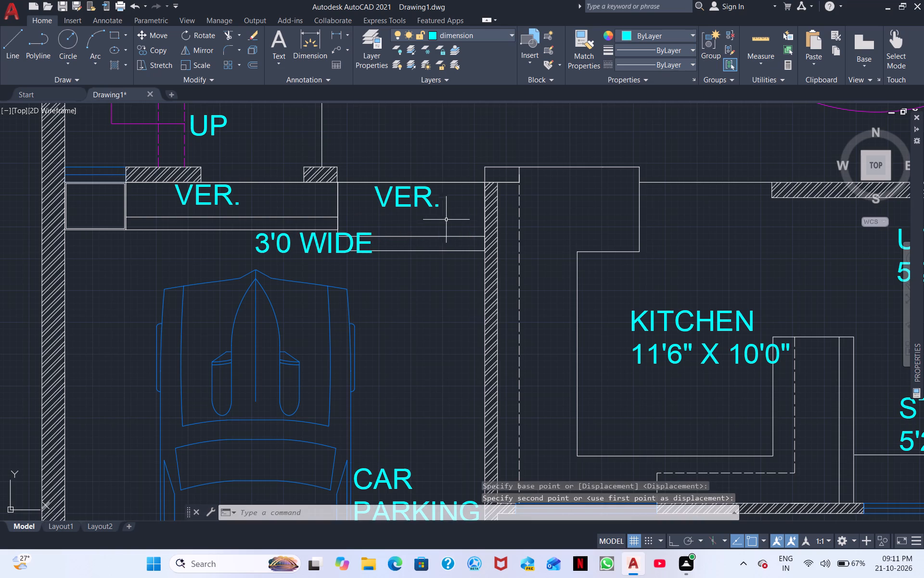
Move the 3'0 WIDE text into the verandah beside the kitchen wall, directly beneath its VER. label.
left_click(341, 247)
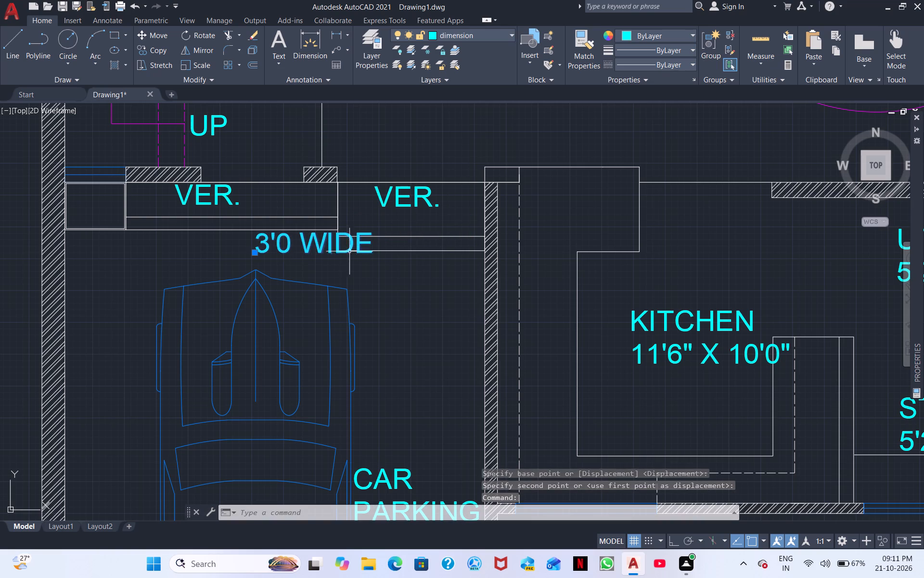
right_click(377, 263)
left_click(425, 345)
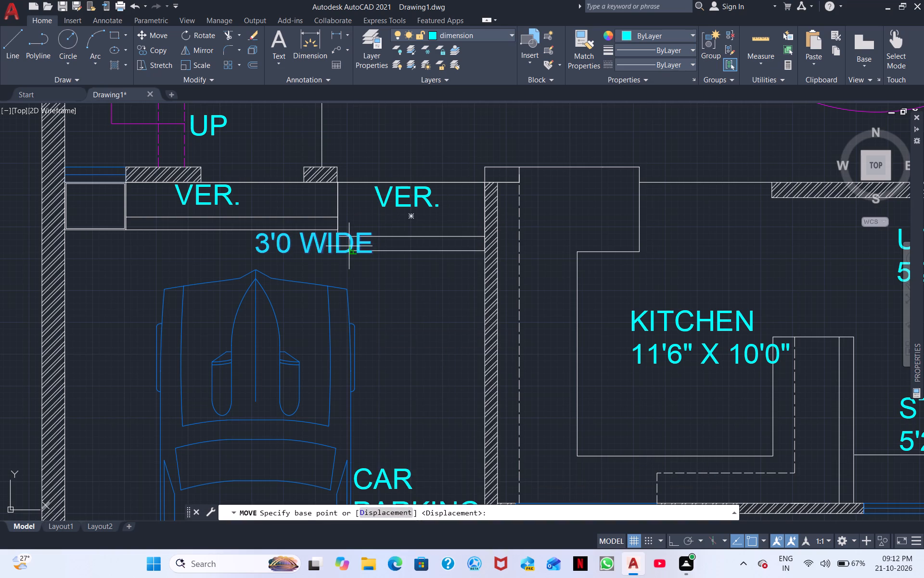
left_click(349, 246)
left_click(443, 226)
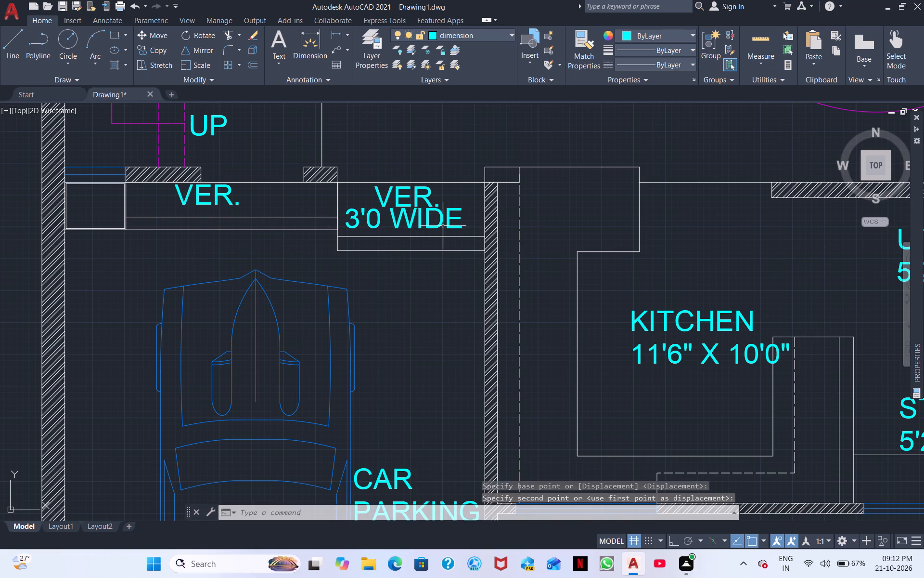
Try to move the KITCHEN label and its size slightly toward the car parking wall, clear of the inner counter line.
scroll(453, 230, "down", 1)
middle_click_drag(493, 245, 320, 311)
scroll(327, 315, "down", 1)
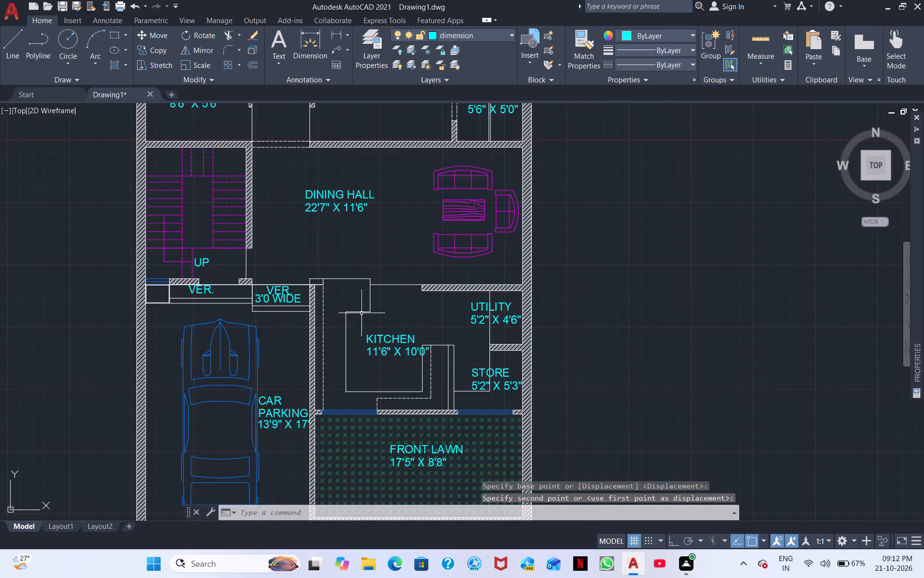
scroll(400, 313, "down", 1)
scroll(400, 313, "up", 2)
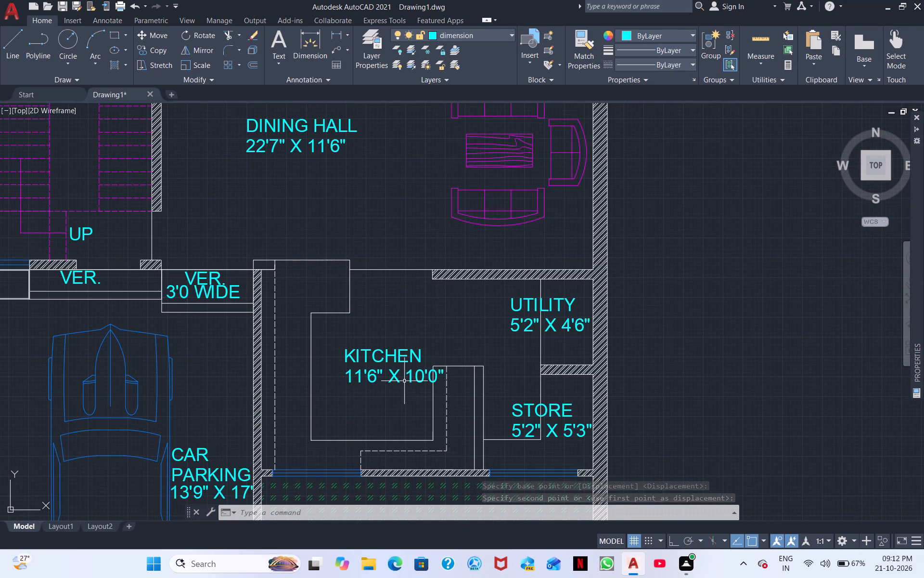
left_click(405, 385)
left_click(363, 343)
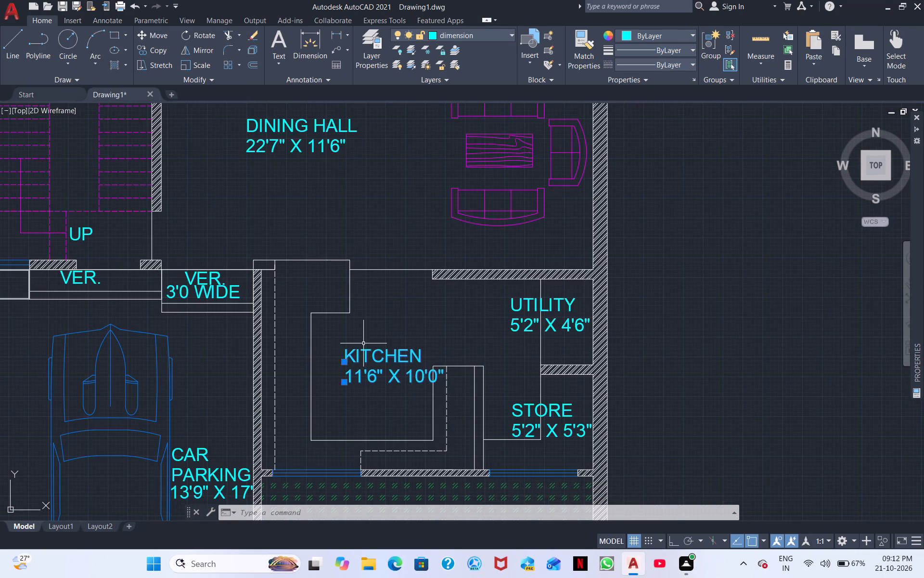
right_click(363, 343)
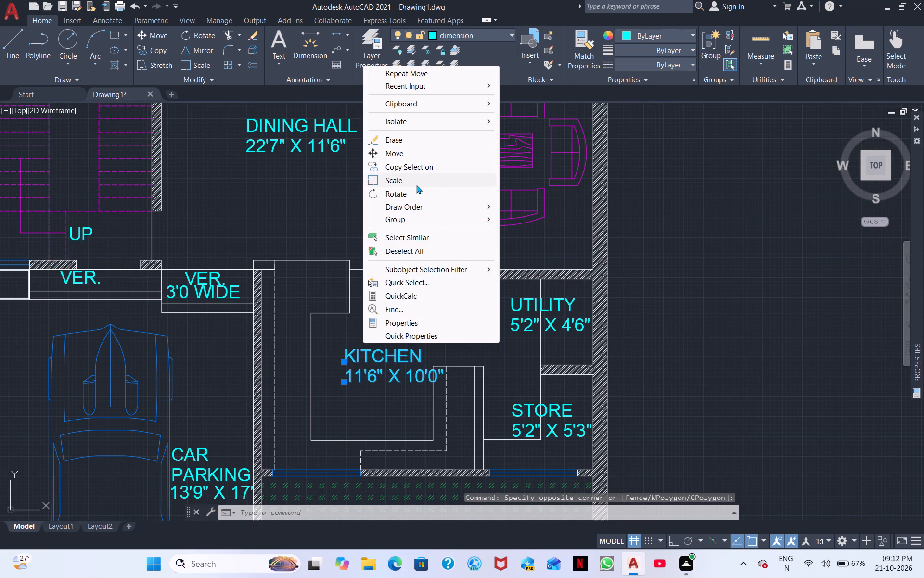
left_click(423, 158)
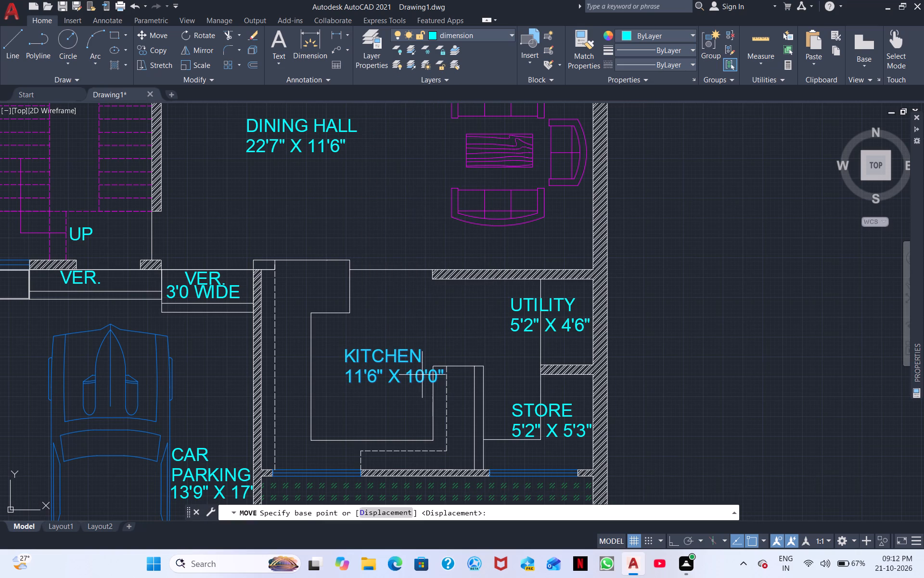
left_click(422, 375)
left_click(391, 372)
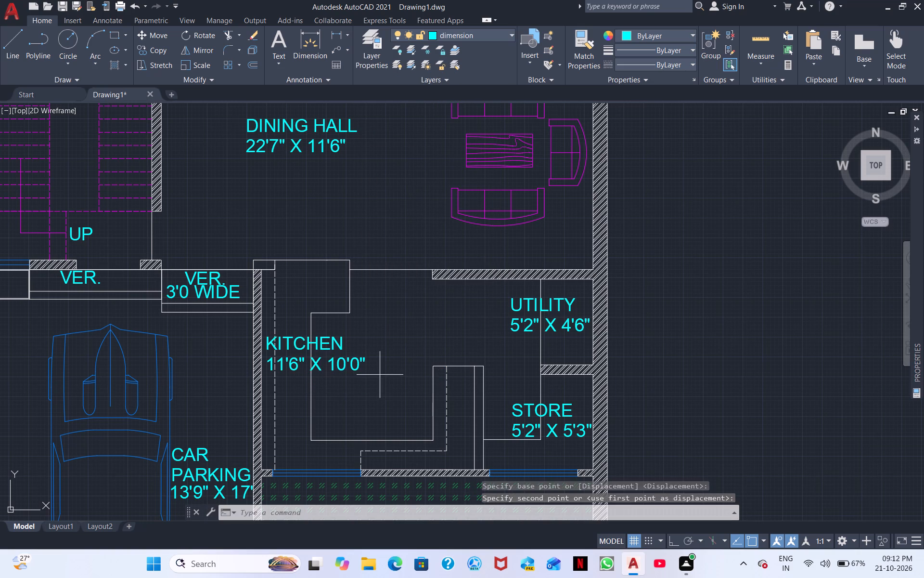
Move the KITCHEN label and its size together into the open floor between the kitchen counters.
left_click(380, 375)
left_click(328, 328)
right_click(366, 366)
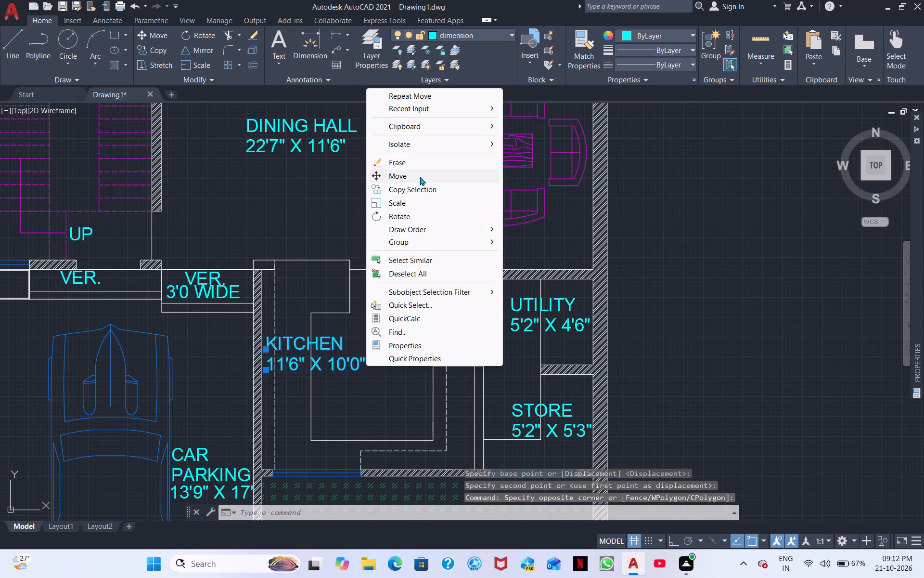
left_click(420, 177)
left_click(349, 357)
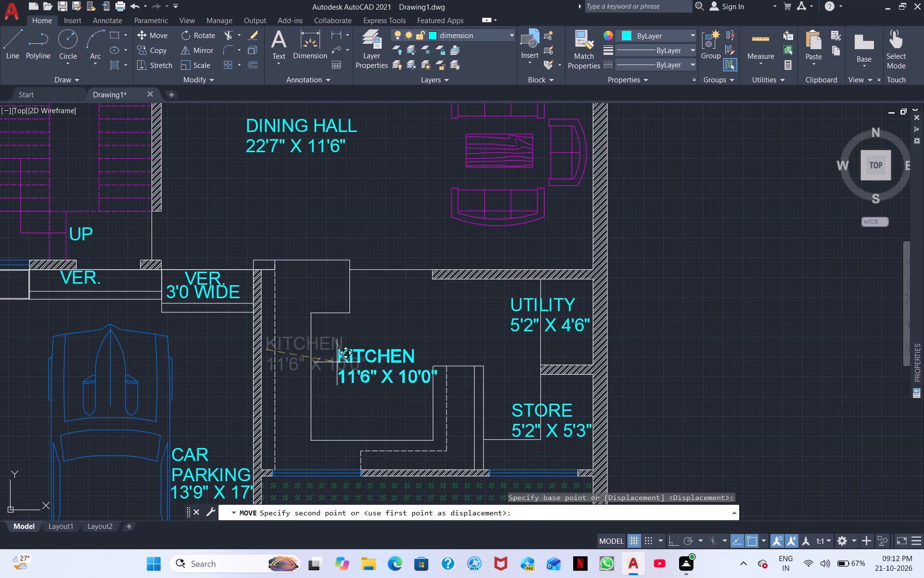
left_click(339, 362)
Add a linear dimension for the plan's overall width, between the outer corners of the rear wall, placed just above it.
scroll(413, 372, "down", 2)
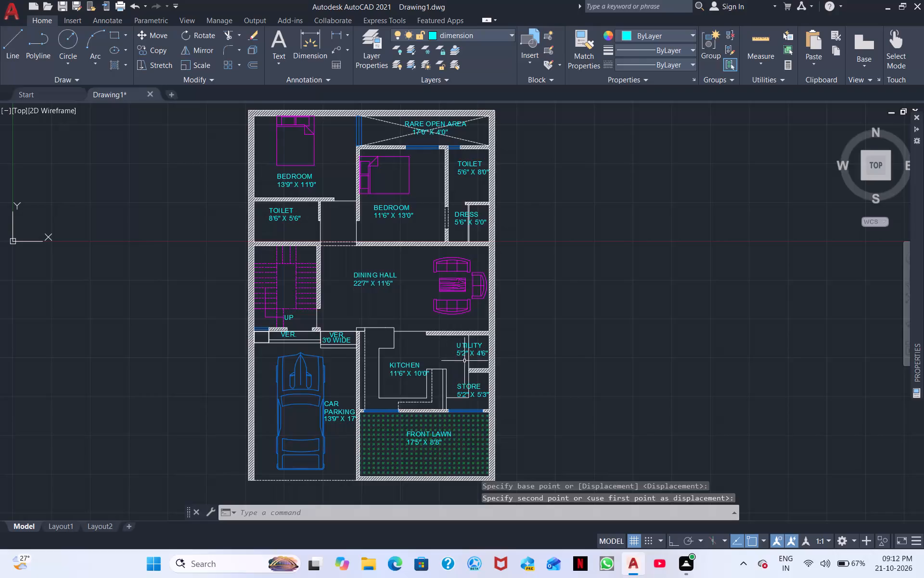
middle_click_drag(560, 356, 567, 378)
scroll(573, 351, "down", 2)
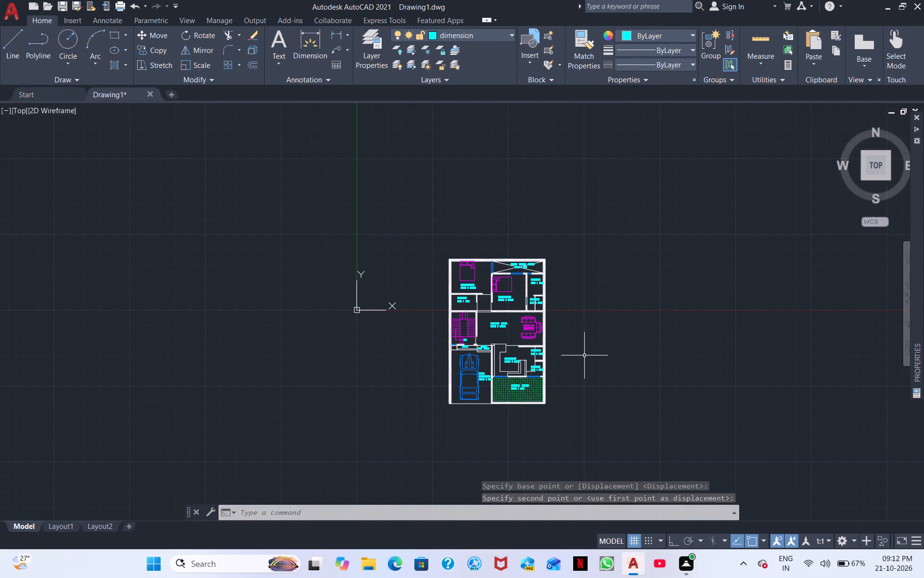
scroll(216, 292, "up", 3)
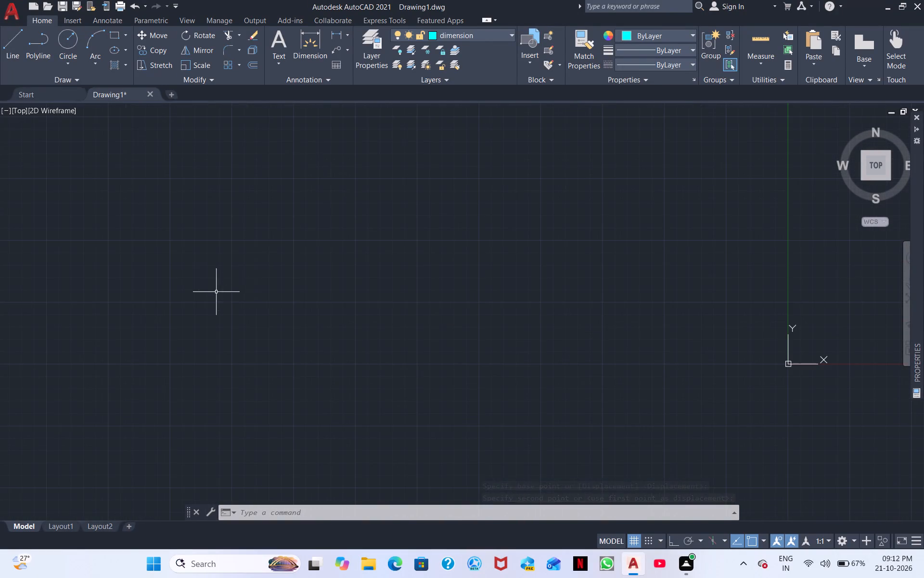
left_click(335, 40)
middle_click_drag(596, 215, 0, 250)
middle_click_drag(449, 212, 174, 260)
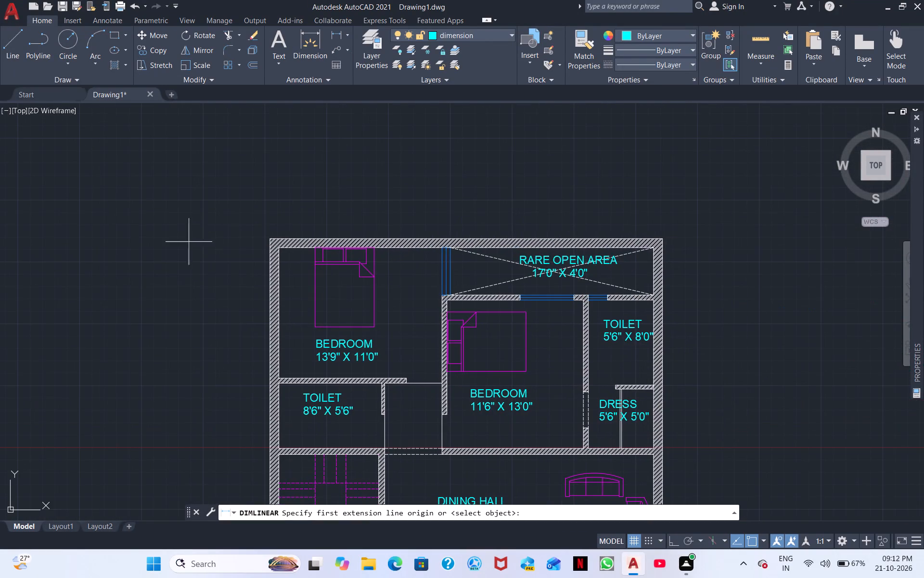
left_click(267, 235)
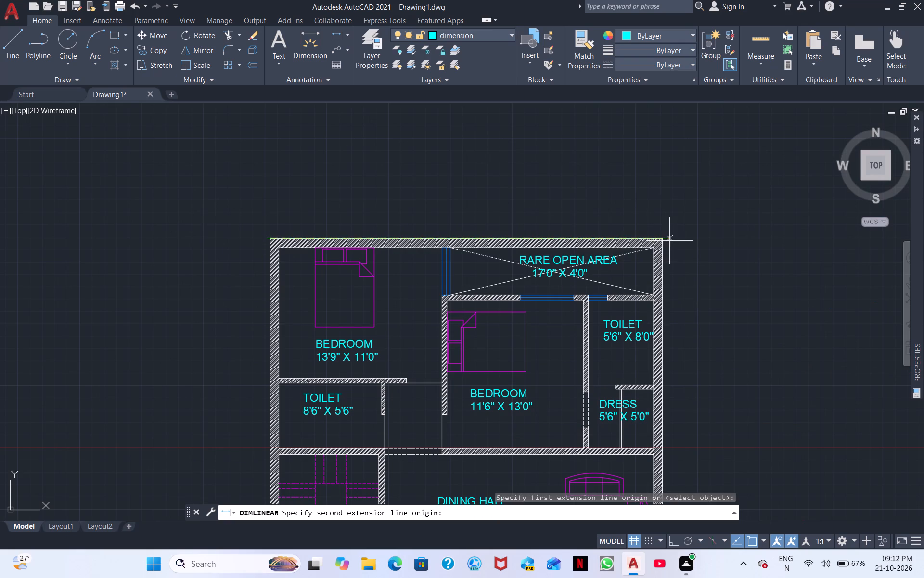
left_click(665, 238)
left_click(632, 213)
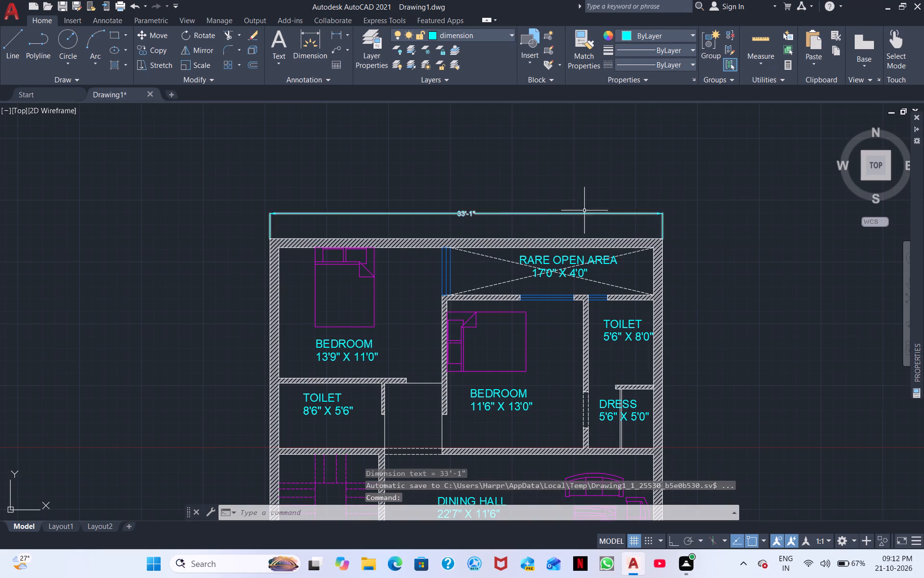
Override the text of the overall width dimension above the rear wall with 33'.
double_click(467, 215)
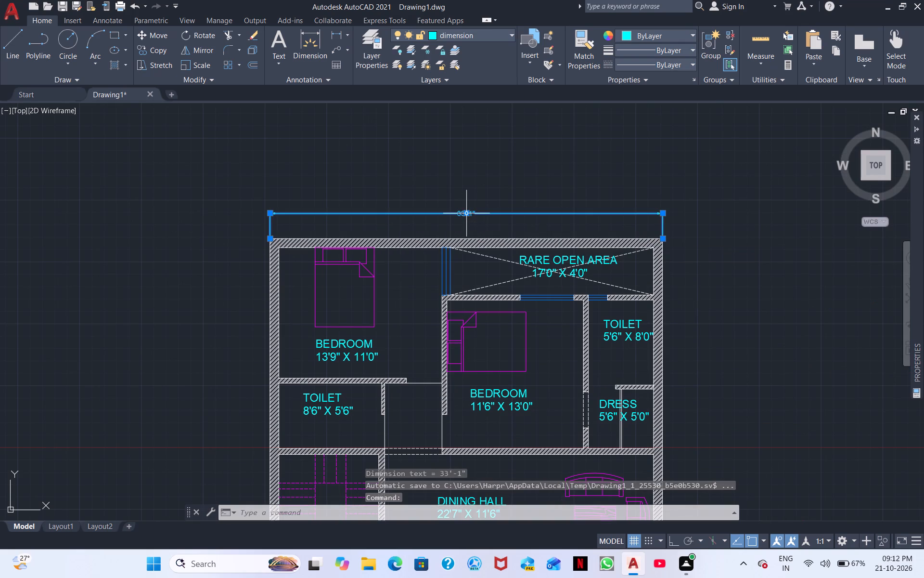
key("BackSpace")
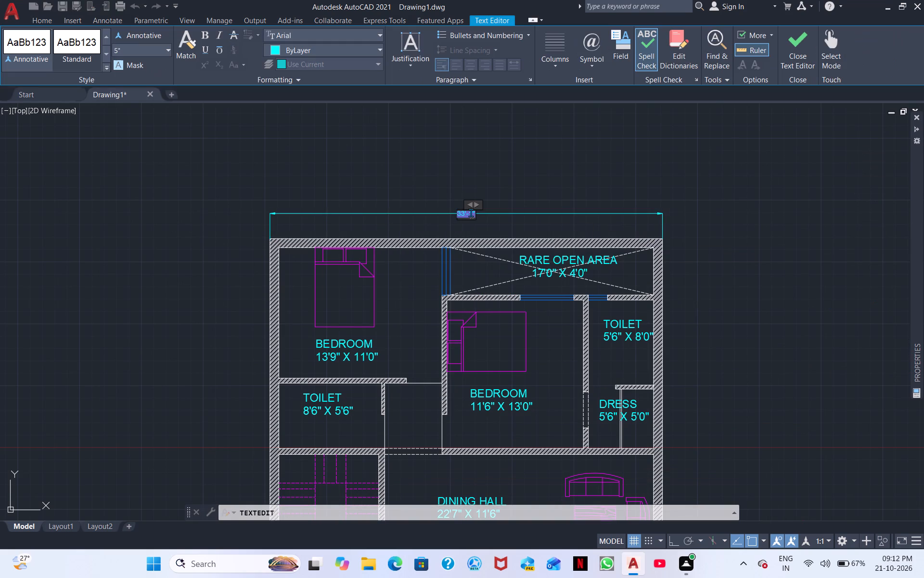
key("BackSpace")
key("BackSpace")
scroll(517, 240, "up", 2)
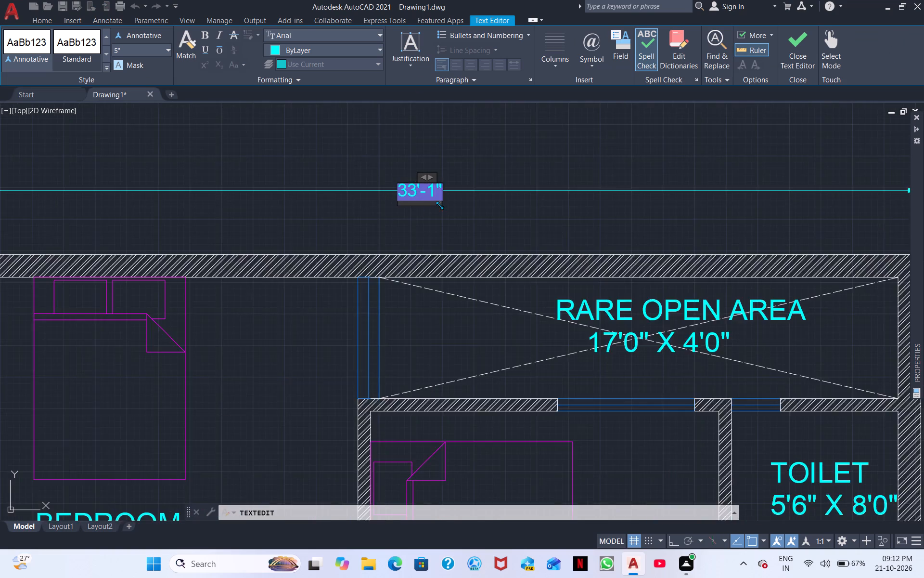
scroll(439, 205, "up", 1)
left_click(441, 181)
left_click(442, 182)
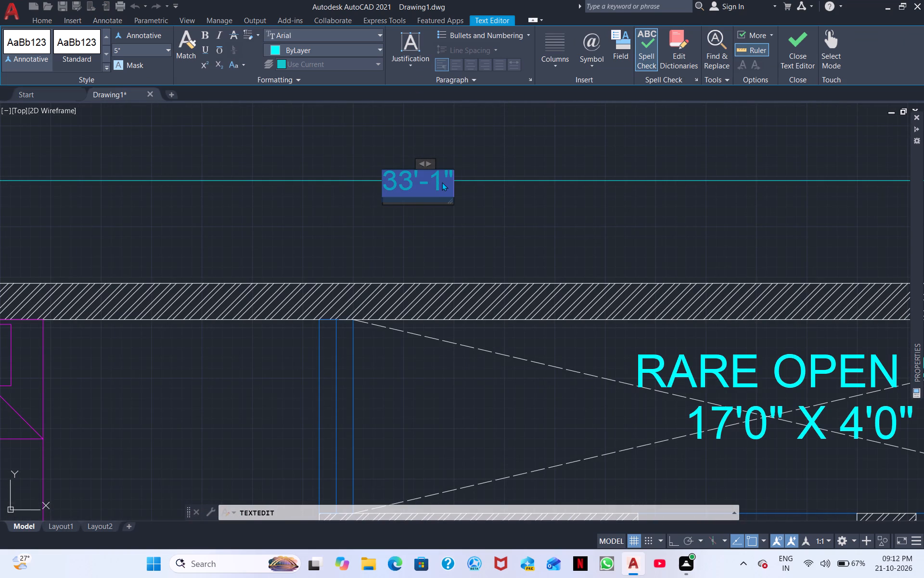
key("BackSpace")
type("33'")
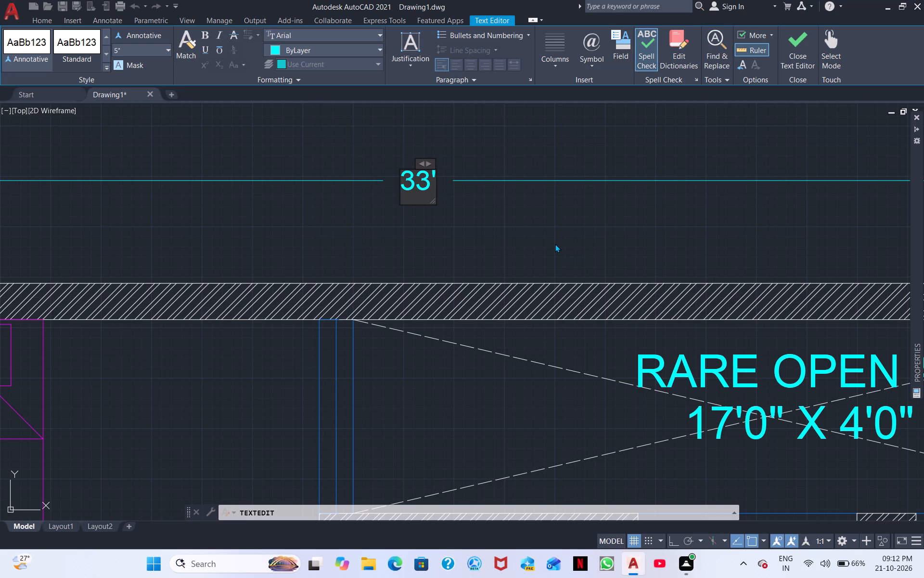
key("Escape")
scroll(555, 244, "down", 3)
middle_click_drag(555, 231, 417, 200)
right_click(710, 265)
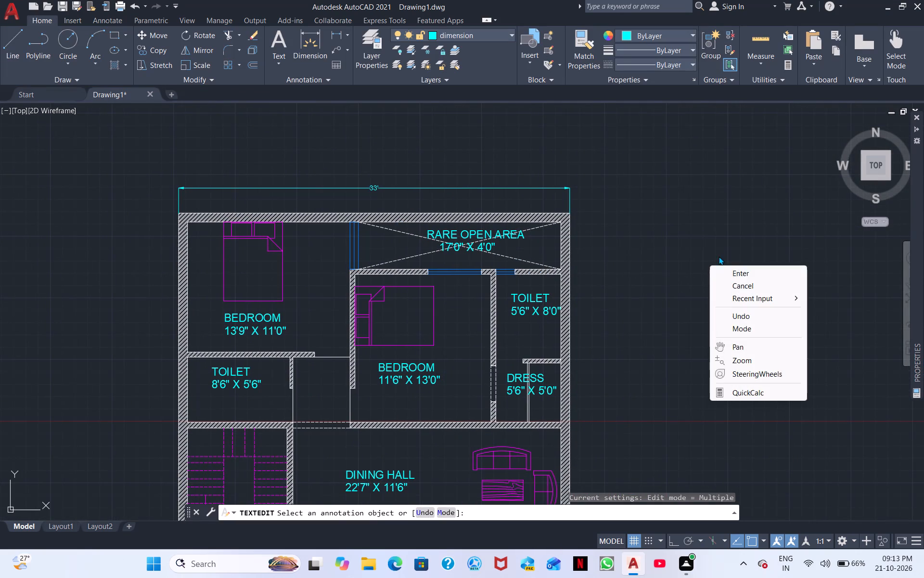
left_click(742, 278)
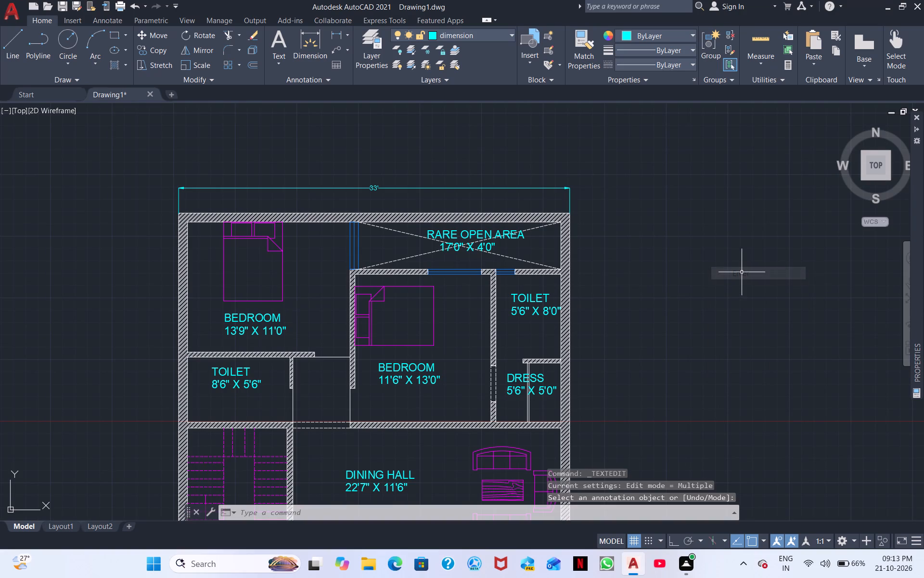
Add a linear dimension for the plan's overall depth, between the outer corners of the side wall beside the dining hall and front lawn, placed just outside it.
left_click(334, 35)
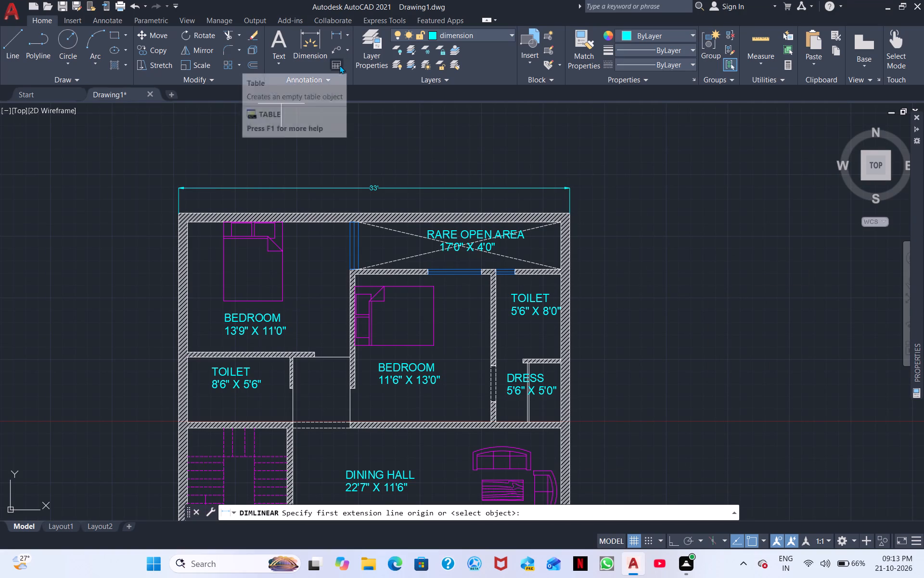
middle_click_drag(496, 261, 192, 206)
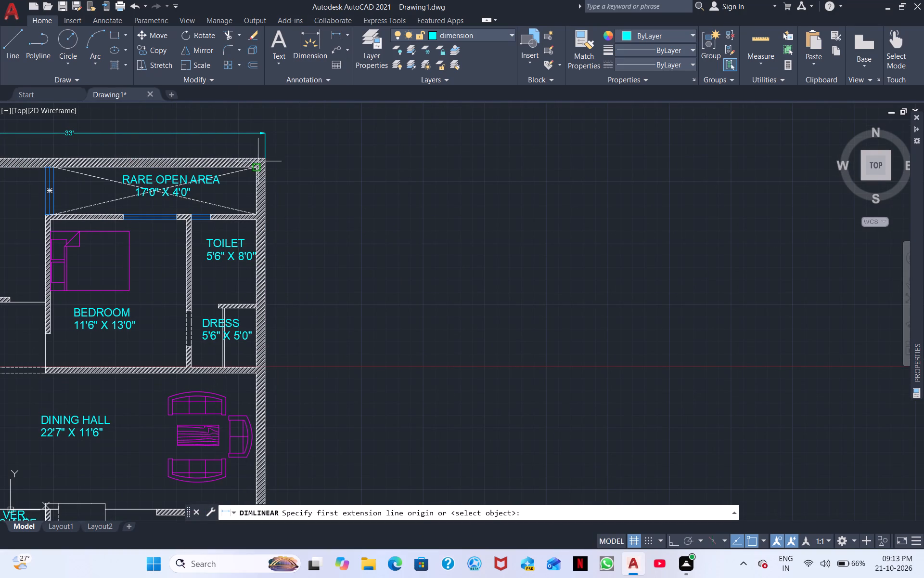
left_click(264, 160)
middle_click_drag(325, 245, 299, 116)
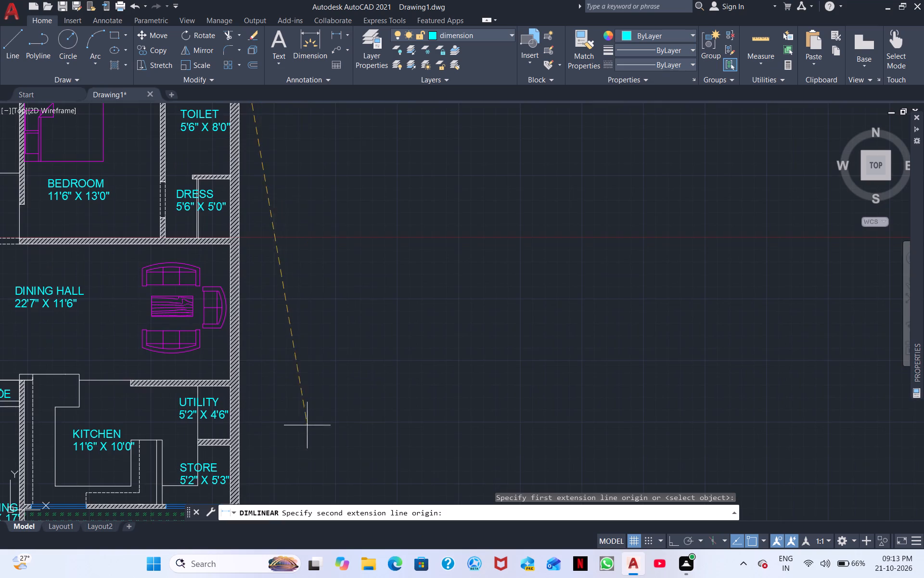
middle_click_drag(309, 408, 319, 239)
left_click(249, 449)
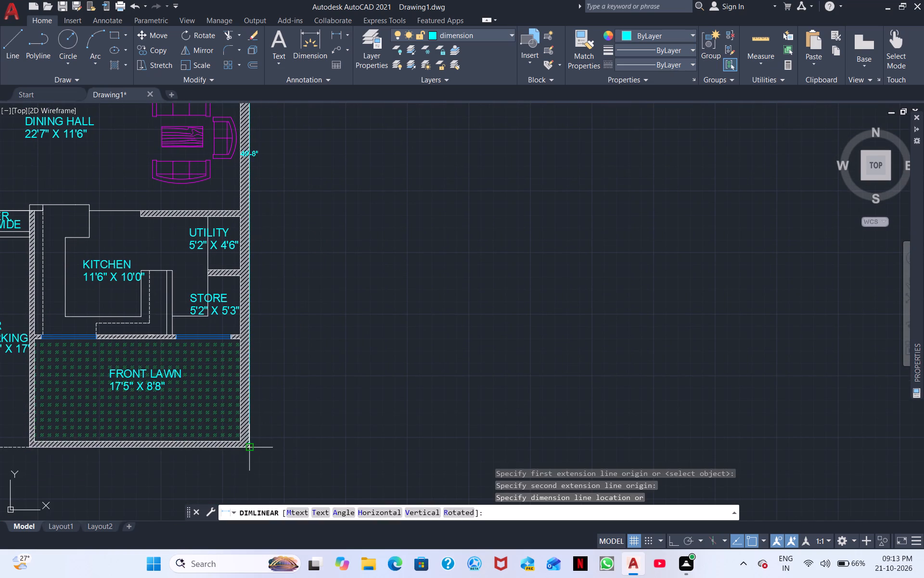
left_click(308, 434)
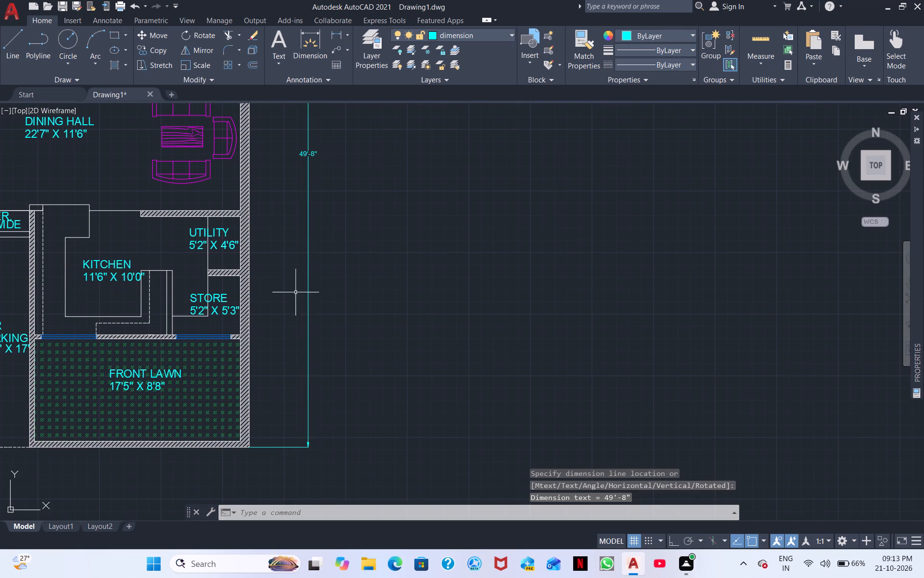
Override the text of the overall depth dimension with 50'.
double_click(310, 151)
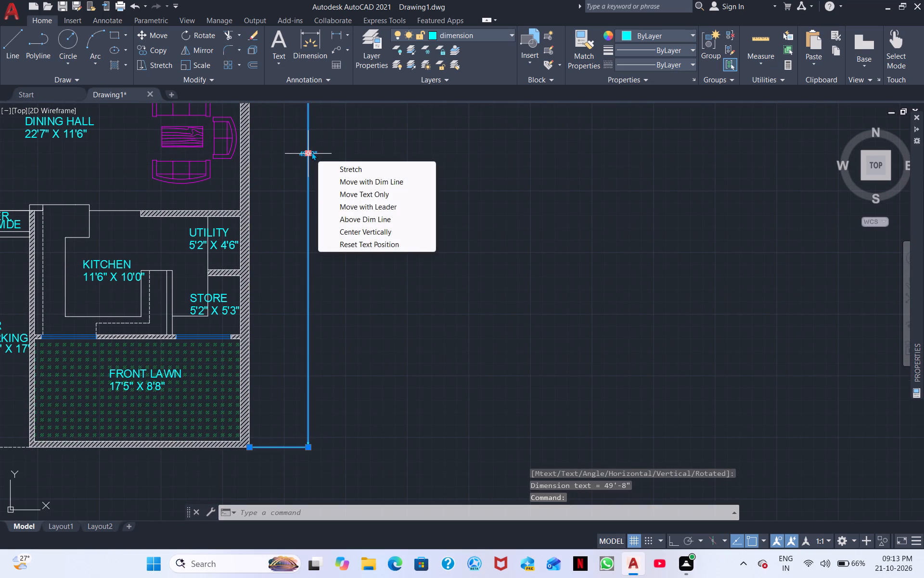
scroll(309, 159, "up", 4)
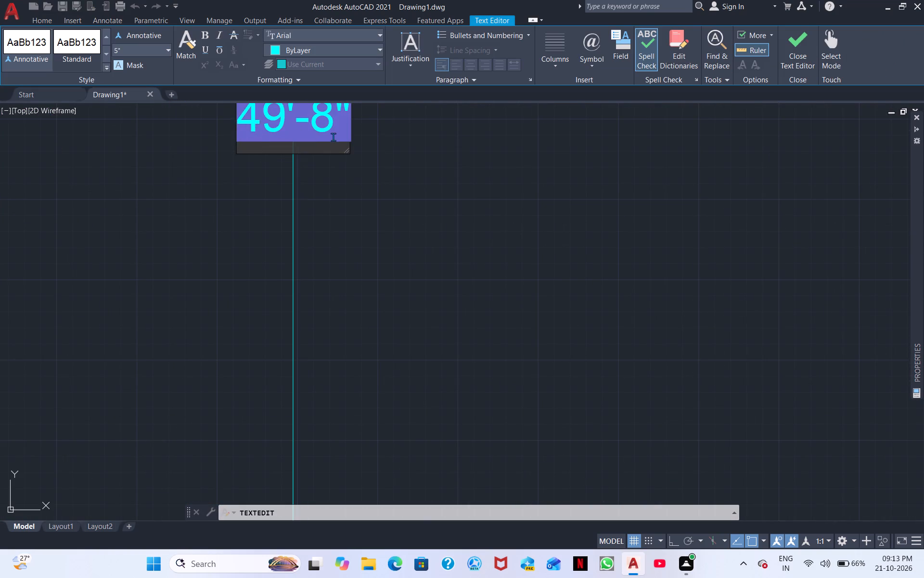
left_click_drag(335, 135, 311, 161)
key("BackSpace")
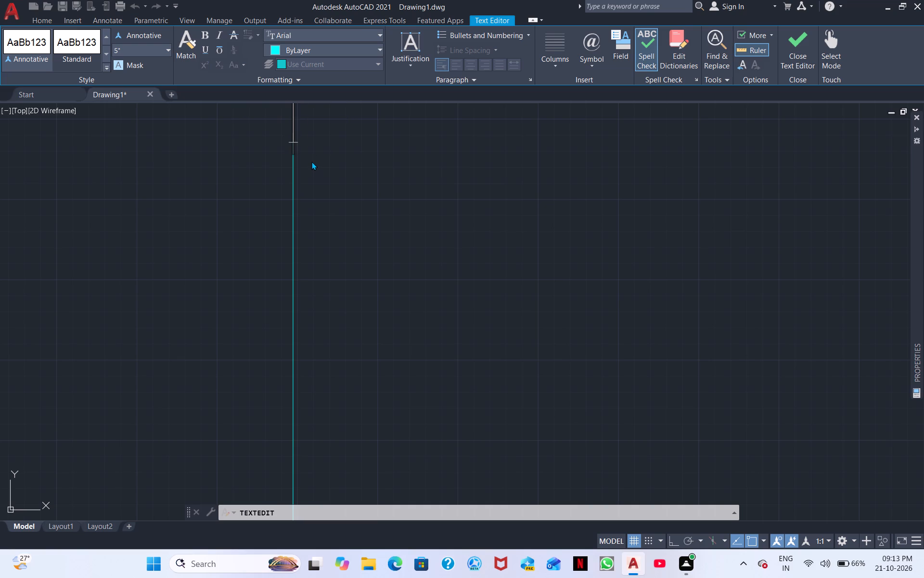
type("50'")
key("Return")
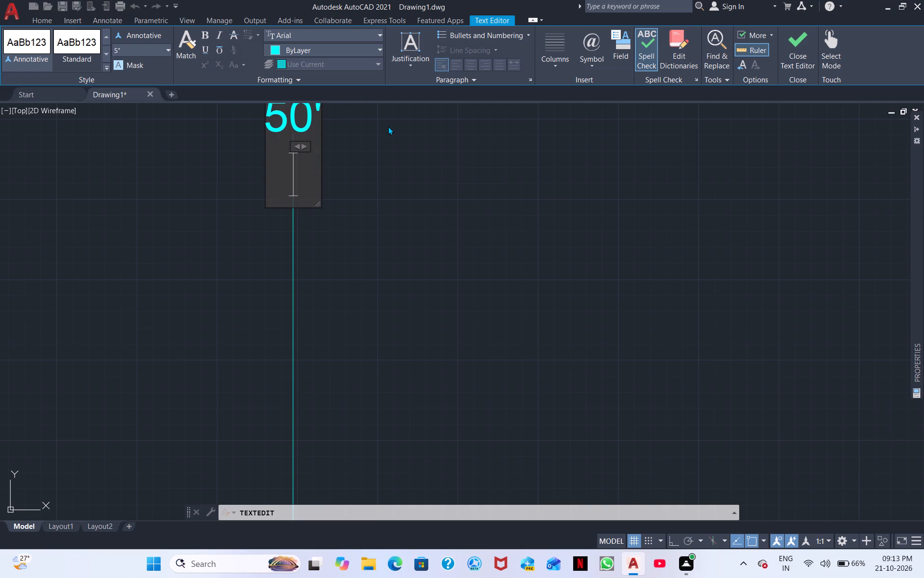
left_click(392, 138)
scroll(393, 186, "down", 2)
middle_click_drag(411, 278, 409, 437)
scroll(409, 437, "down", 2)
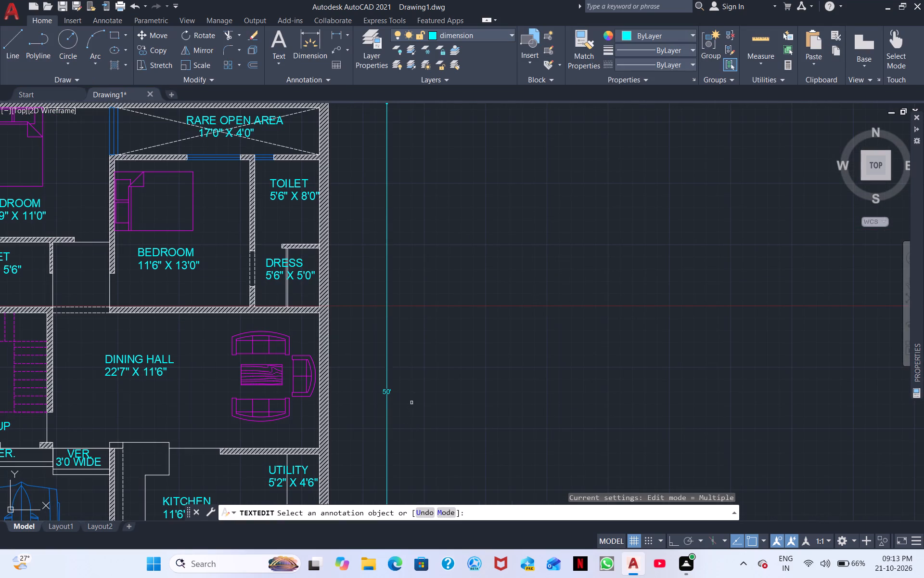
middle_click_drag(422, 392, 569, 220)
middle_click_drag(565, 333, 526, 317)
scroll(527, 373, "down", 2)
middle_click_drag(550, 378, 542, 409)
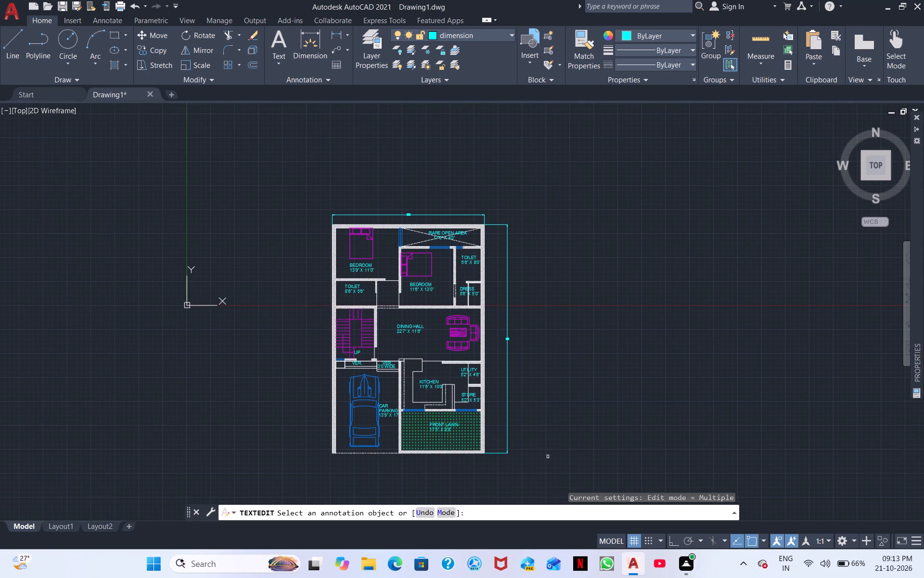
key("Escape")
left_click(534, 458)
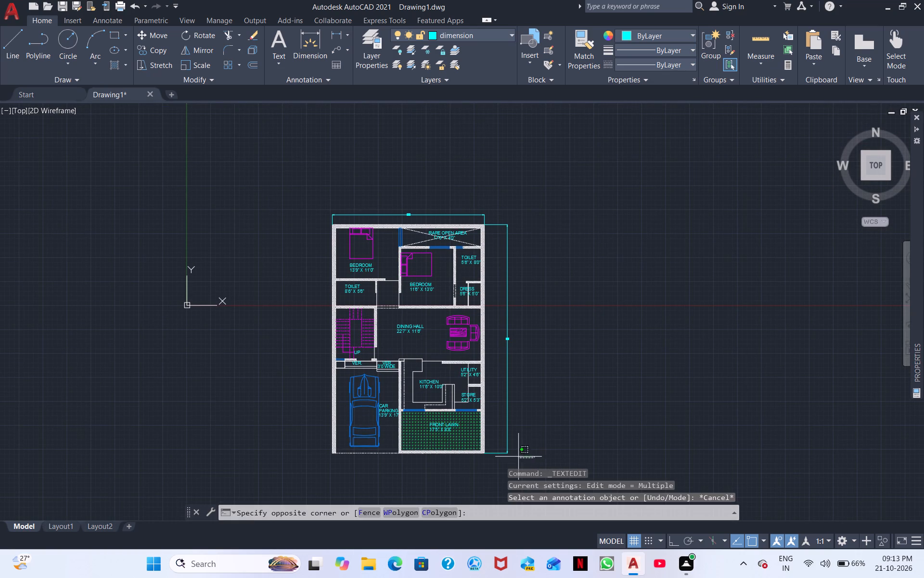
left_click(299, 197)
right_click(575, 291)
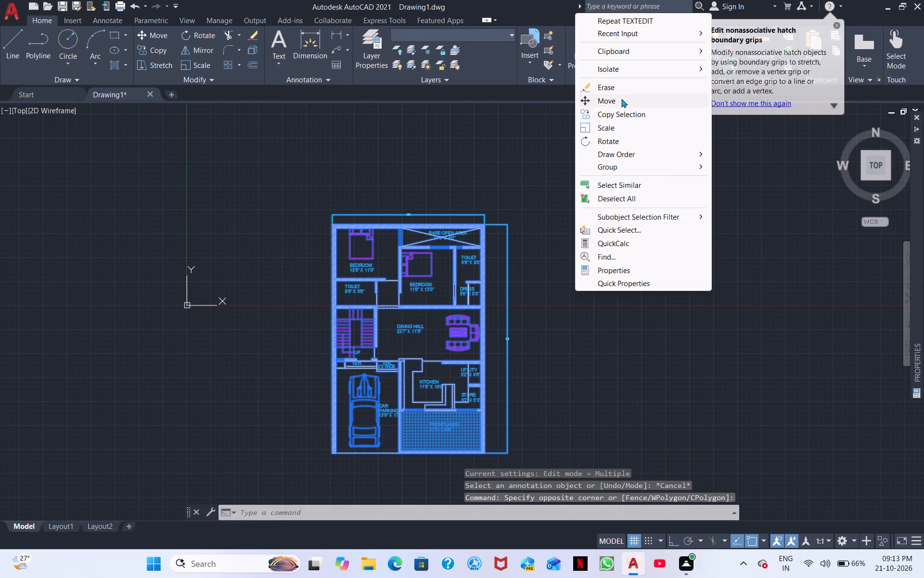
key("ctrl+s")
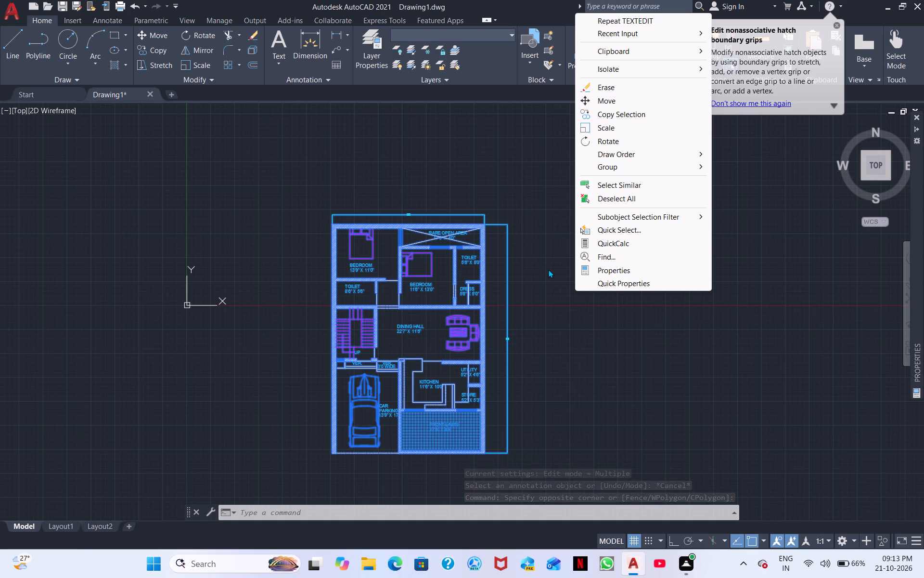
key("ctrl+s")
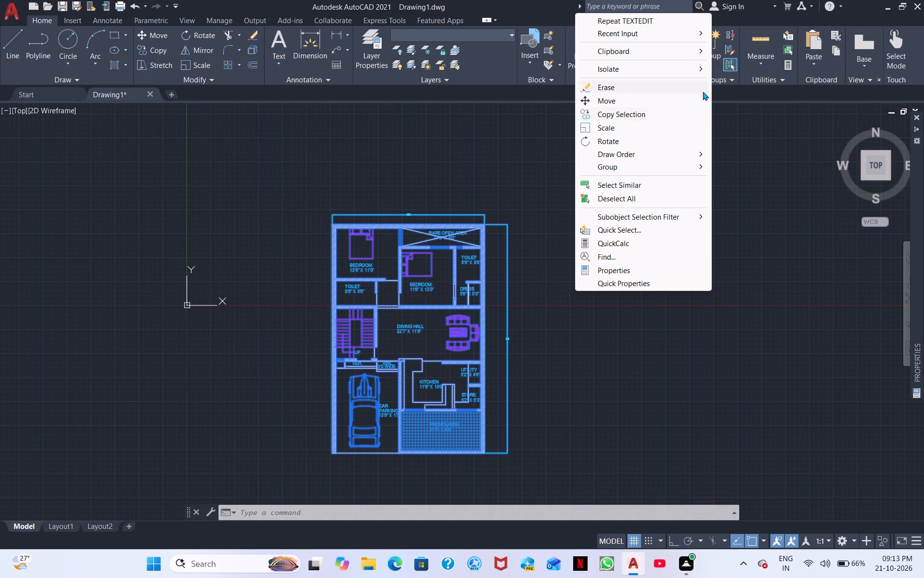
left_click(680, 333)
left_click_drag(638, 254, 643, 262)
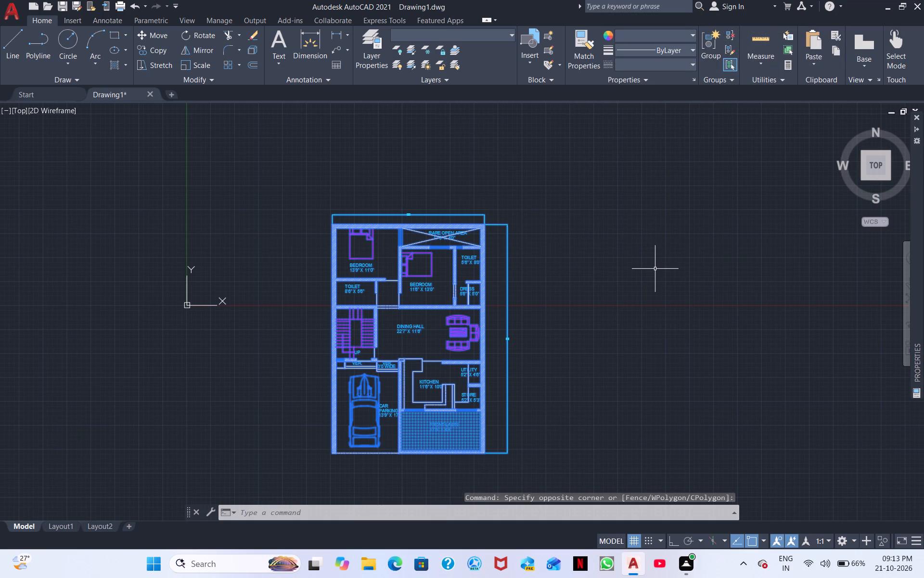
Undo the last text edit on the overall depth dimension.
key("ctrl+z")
Select the whole floor plan with its dimensions and start saving the drawing in Documents, clearing the default file name.
scroll(496, 307, "down", 3)
left_click(497, 355)
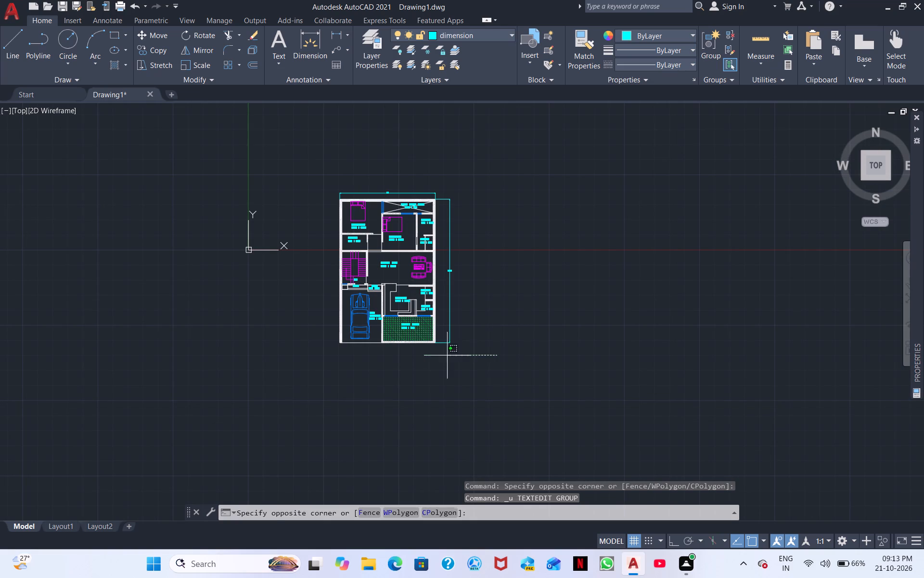
left_click_drag(299, 120, 304, 137)
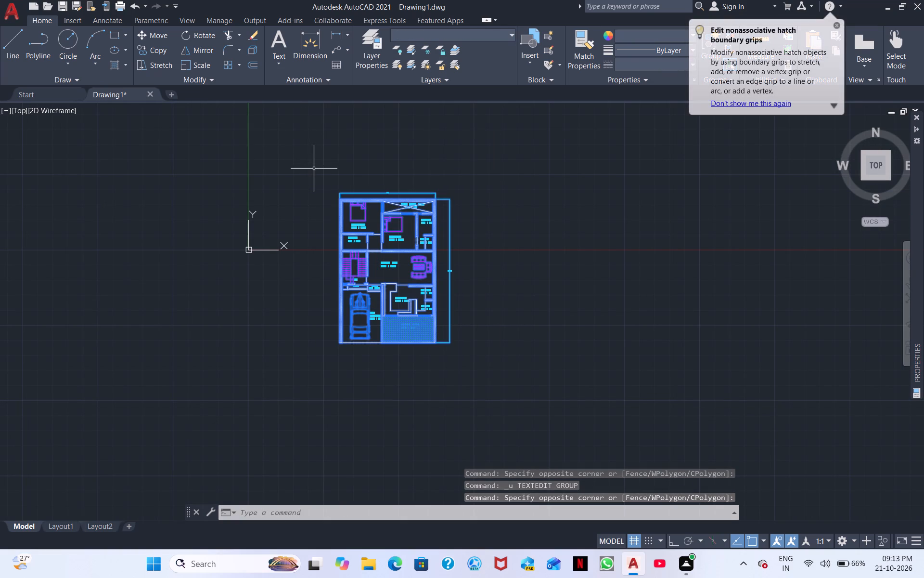
key("ctrl+s")
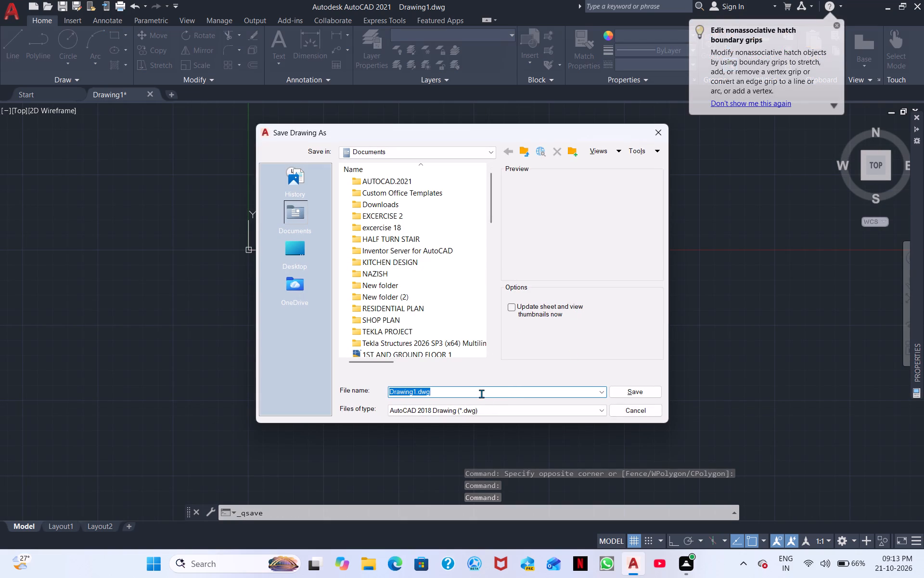
key("BackSpace")
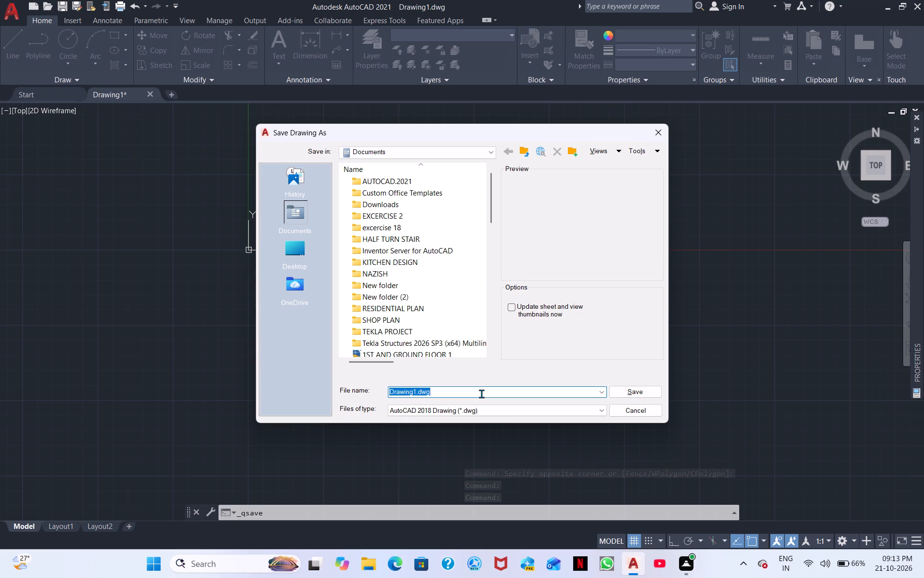
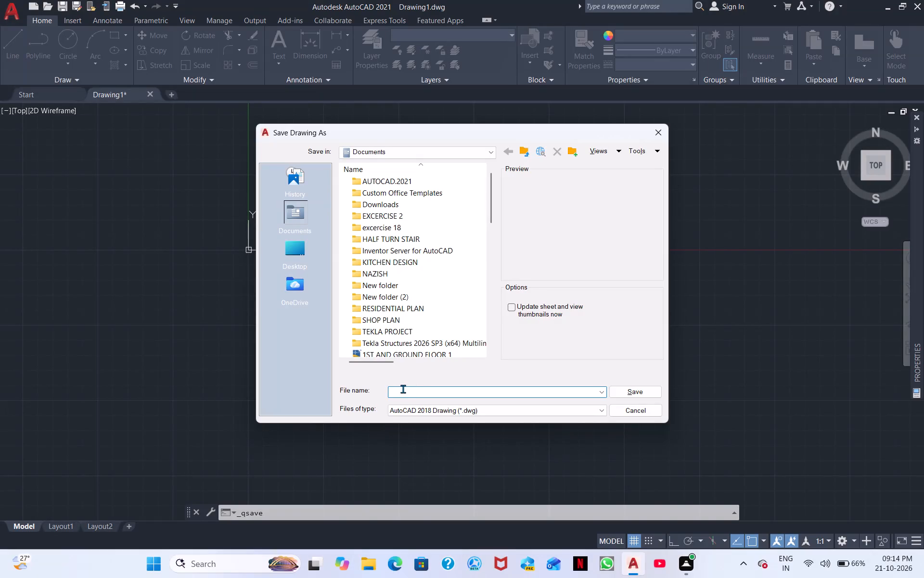
Name the file FIRST FLOOR PLAN and save the drawing in Documents.
type("FIRST")
key("space")
type("FLOOR")
key("space")
type("PLAN")
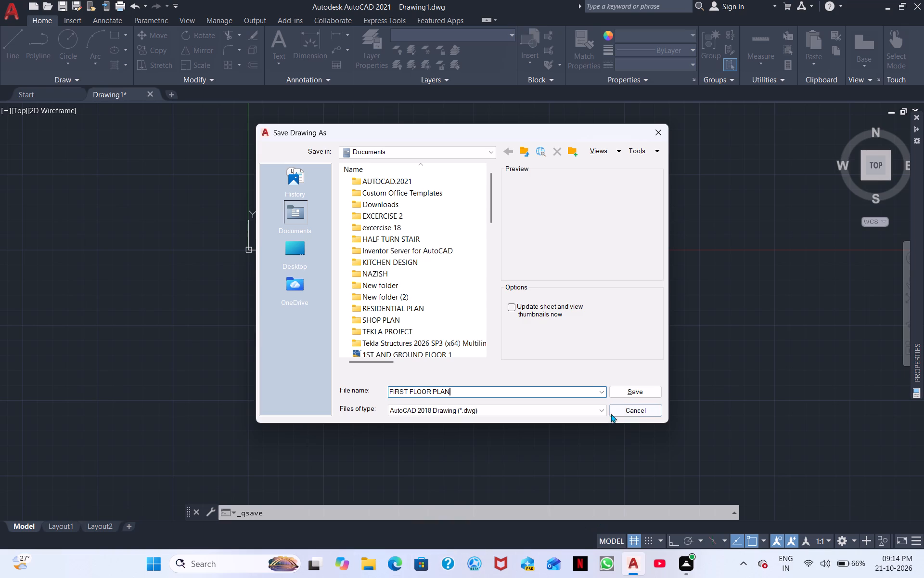
left_click(632, 396)
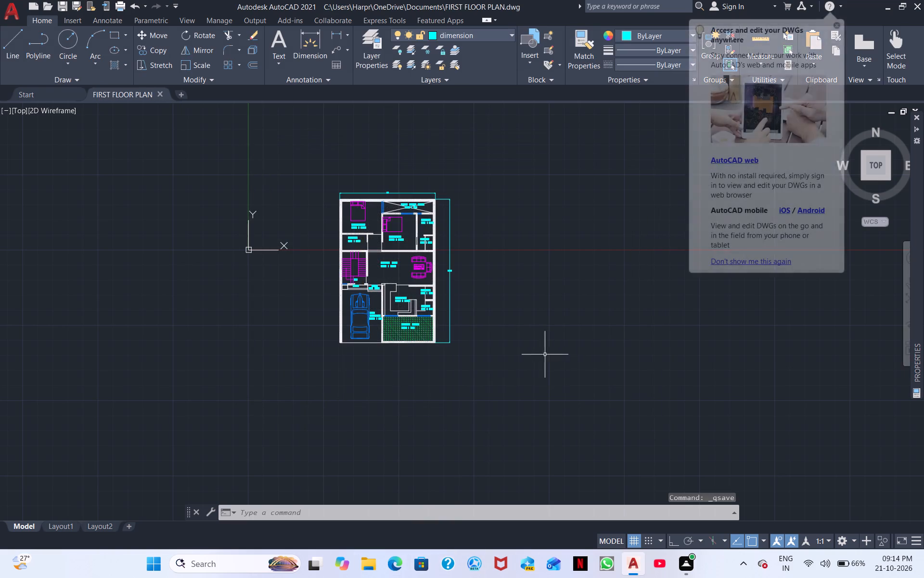
Select the whole floor plan with its dimensions and turn on session logging with the LOGFILEON command.
middle_click_drag(480, 326, 482, 332)
left_click(467, 408)
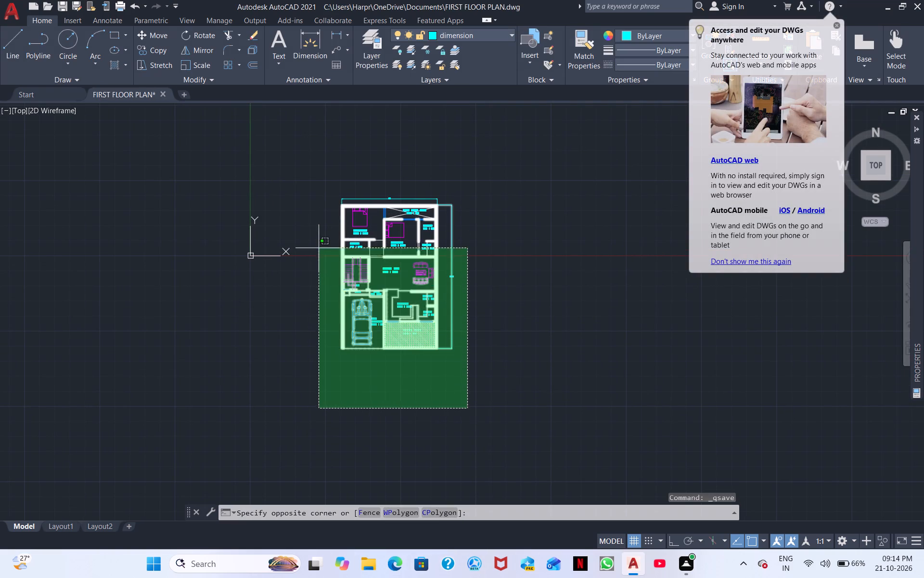
left_click(320, 197)
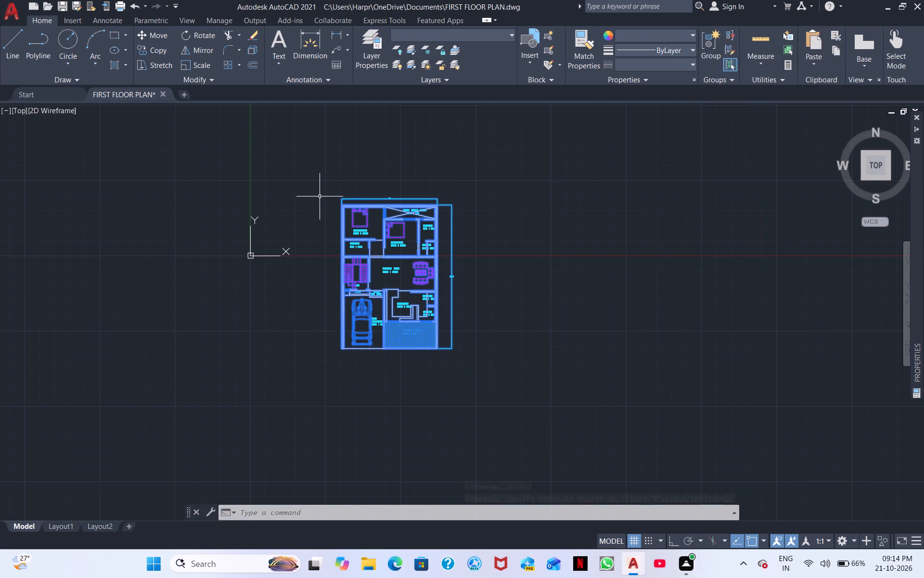
left_click(269, 515)
type("LOG")
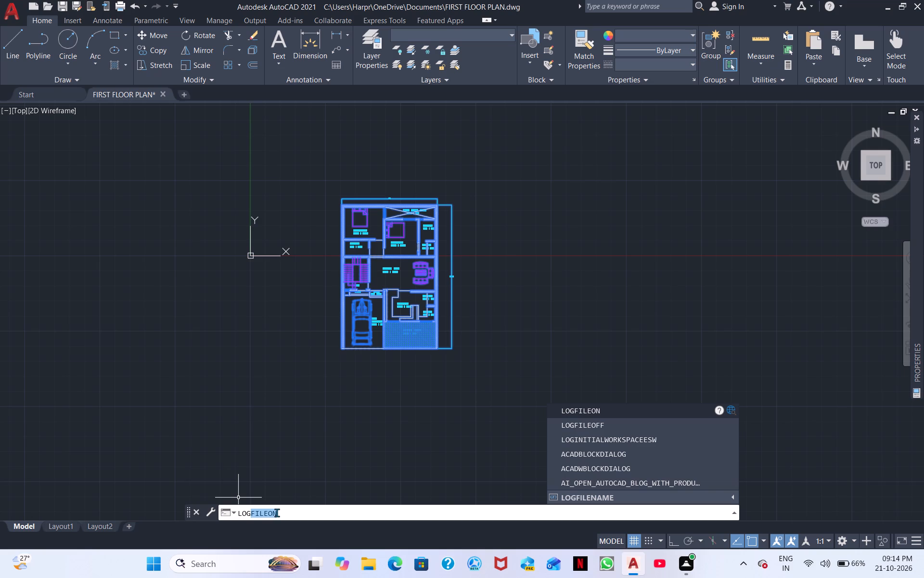
type("FILE")
key("space")
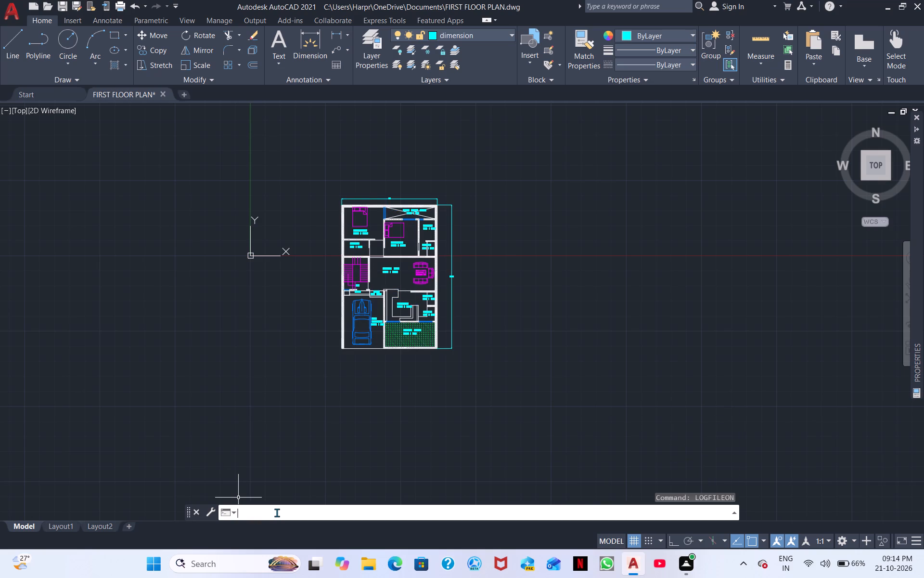
Query the log file's path and name with the LOGFILENAME variable.
type("LO")
key("g")
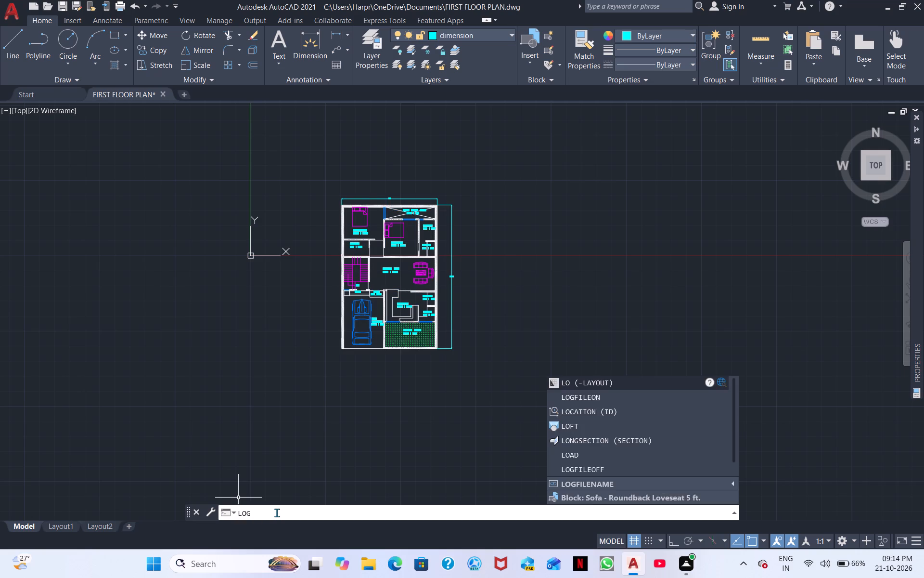
type("FILENAME")
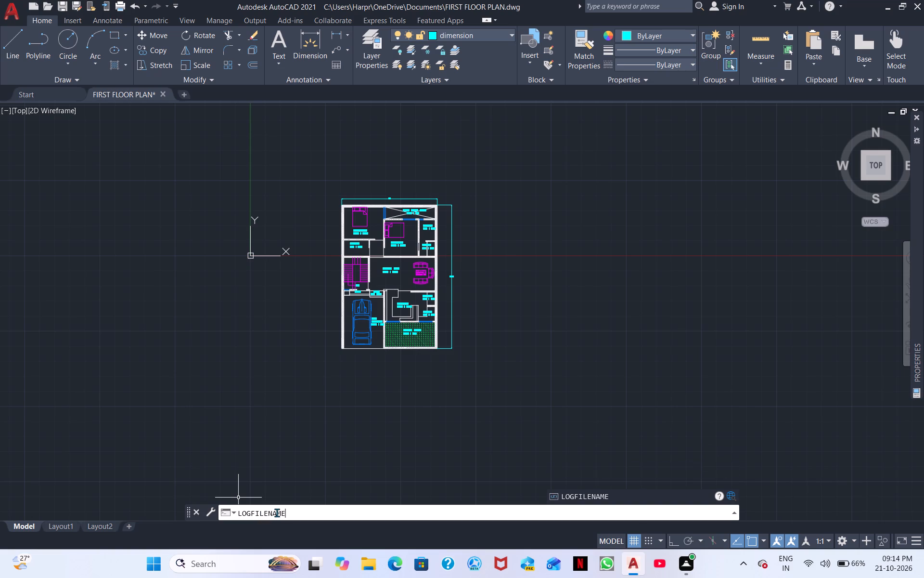
key("Return")
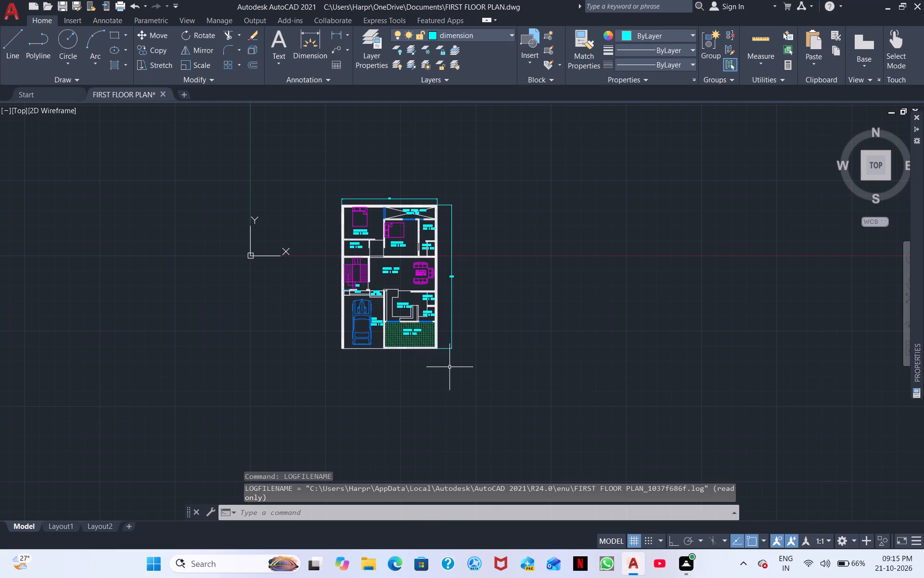
Change the colour of the main wall hatch, covering the outer walls and most partitions, to orange 242,103,34.
scroll(385, 323, "up", 3)
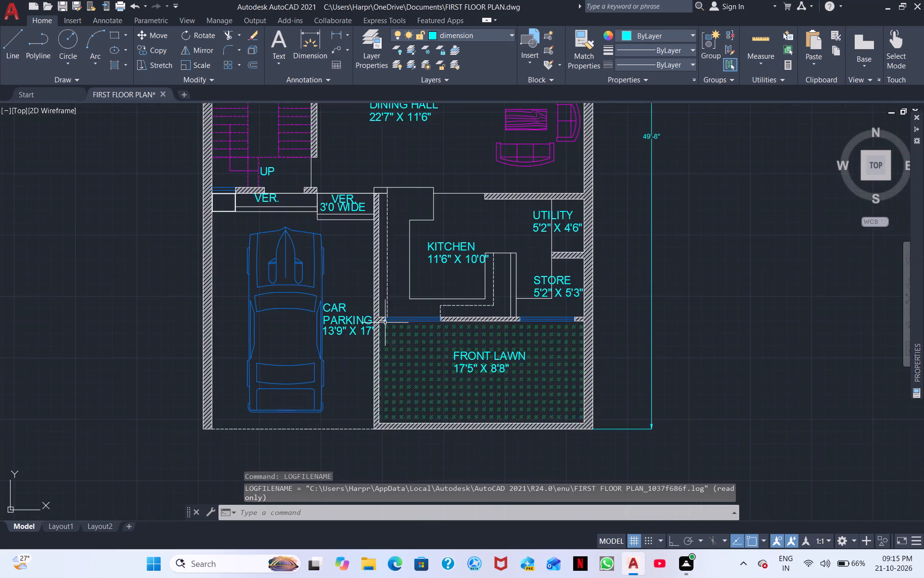
middle_click_drag(386, 340, 456, 577)
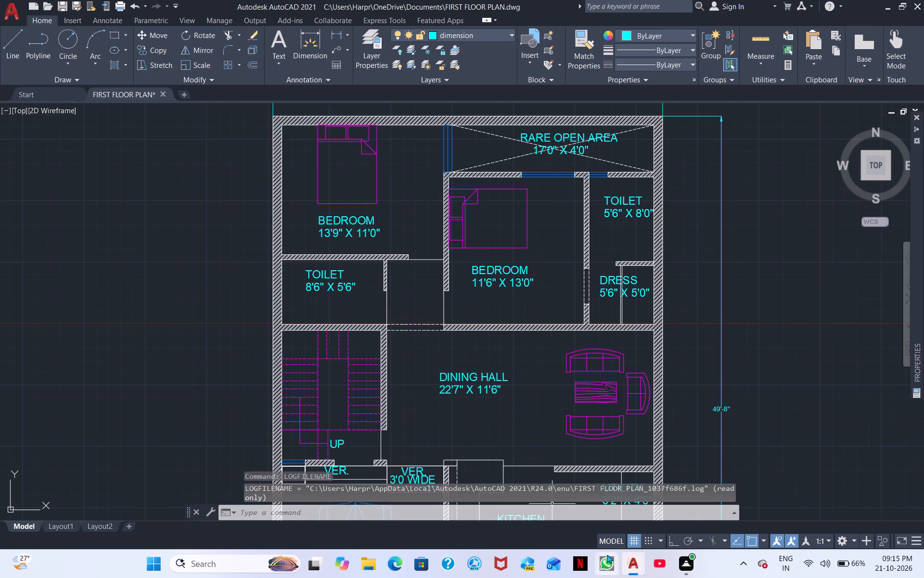
left_click(660, 430)
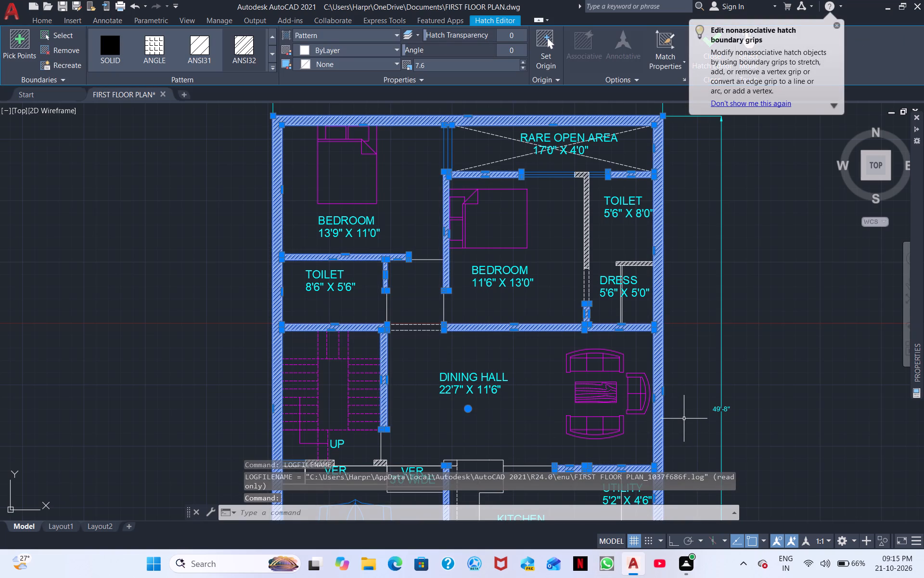
scroll(282, 0, "up", 1)
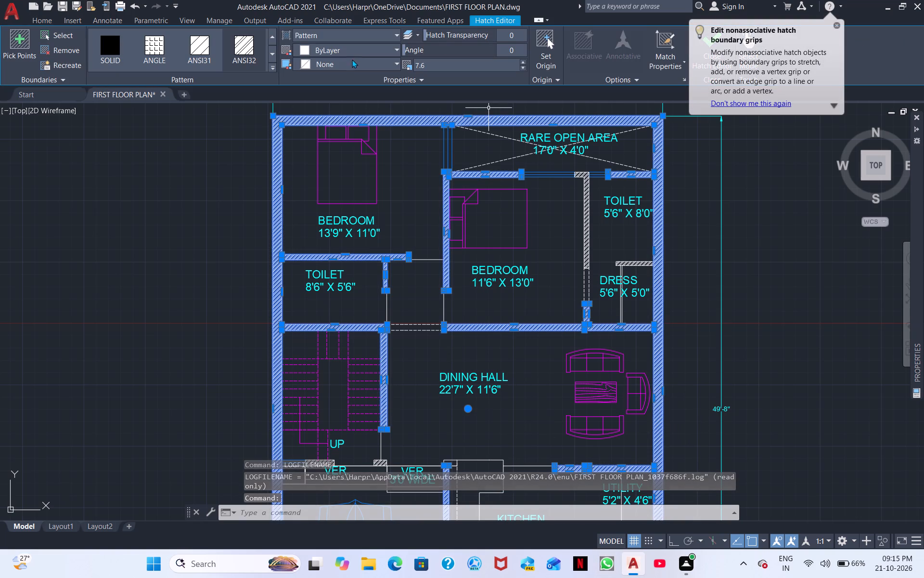
left_click(350, 51)
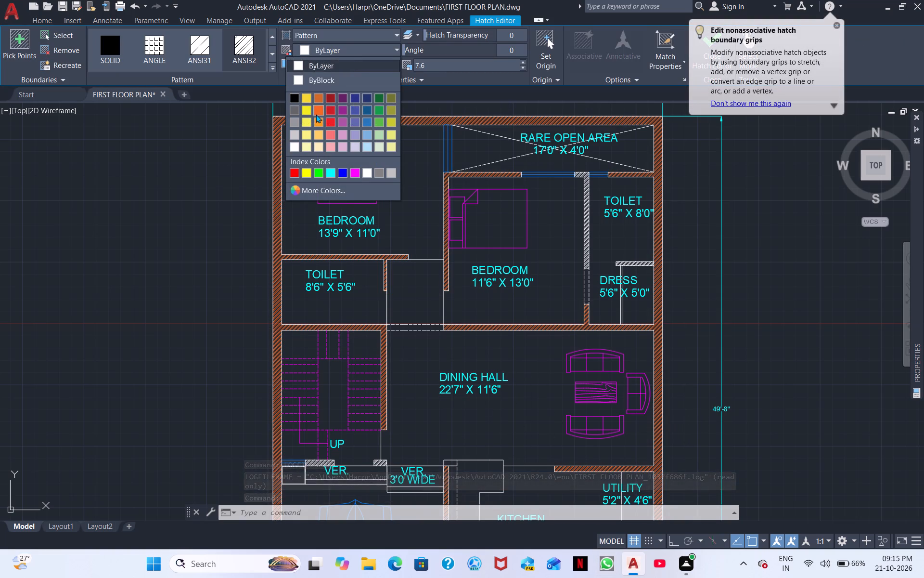
left_click(316, 114)
scroll(339, 168, "down", 2)
middle_click_drag(337, 176, 341, 109)
scroll(329, 147, "up", 2)
middle_click_drag(315, 171, 195, 217)
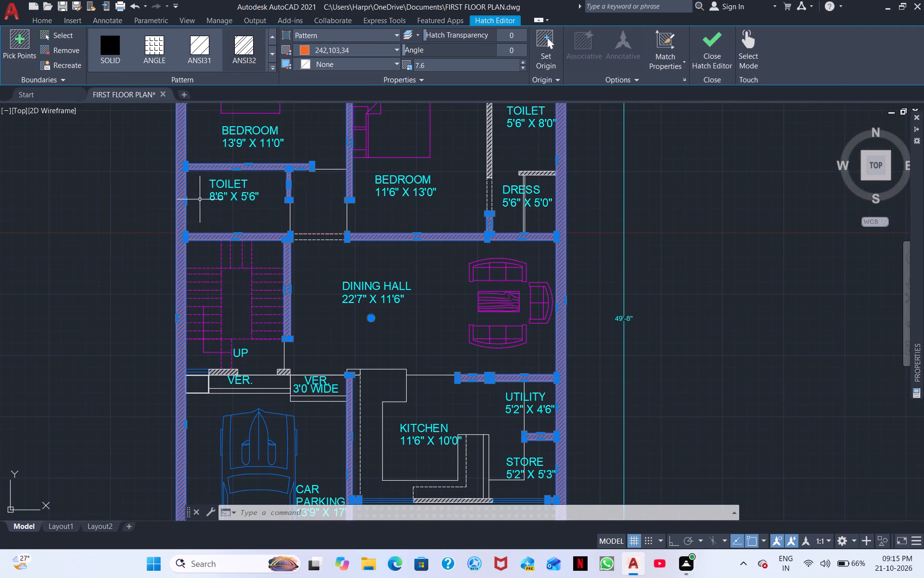
key("Escape")
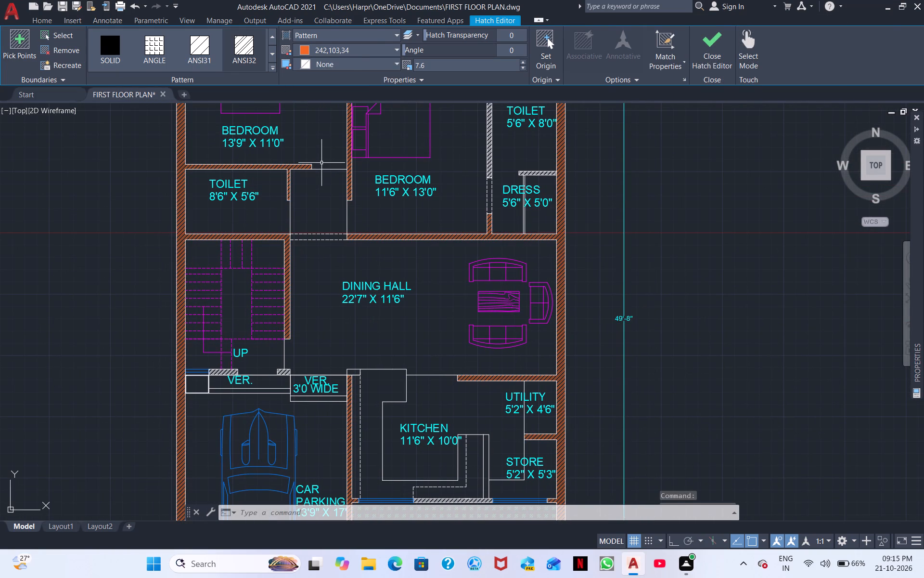
Examine the wall hatching around the stairs, dining hall, kitchen, utility and store for segments still in the original colour.
scroll(321, 212, "down", 1)
scroll(296, 230, "up", 1)
scroll(348, 230, "up", 1)
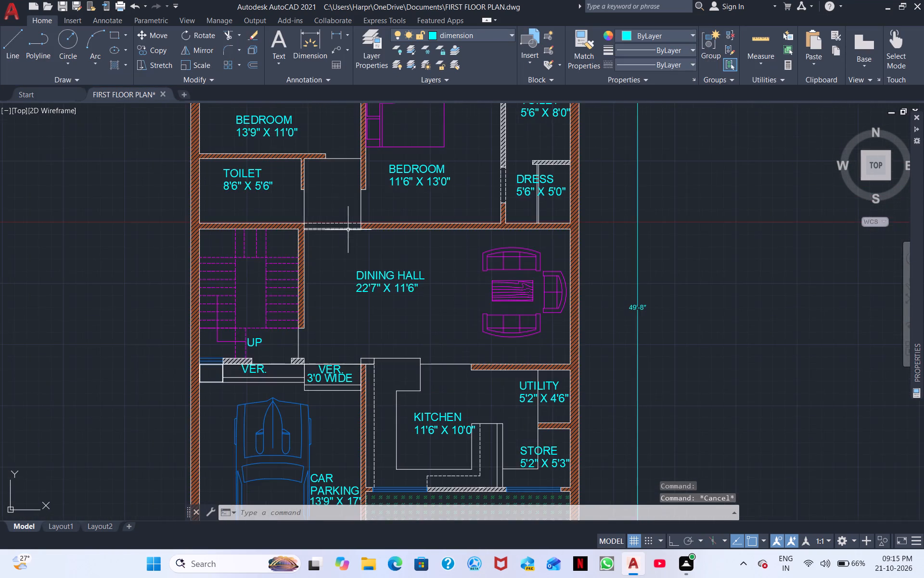
scroll(395, 385, "down", 1)
middle_click_drag(396, 383, 405, 306)
scroll(405, 317, "up", 1)
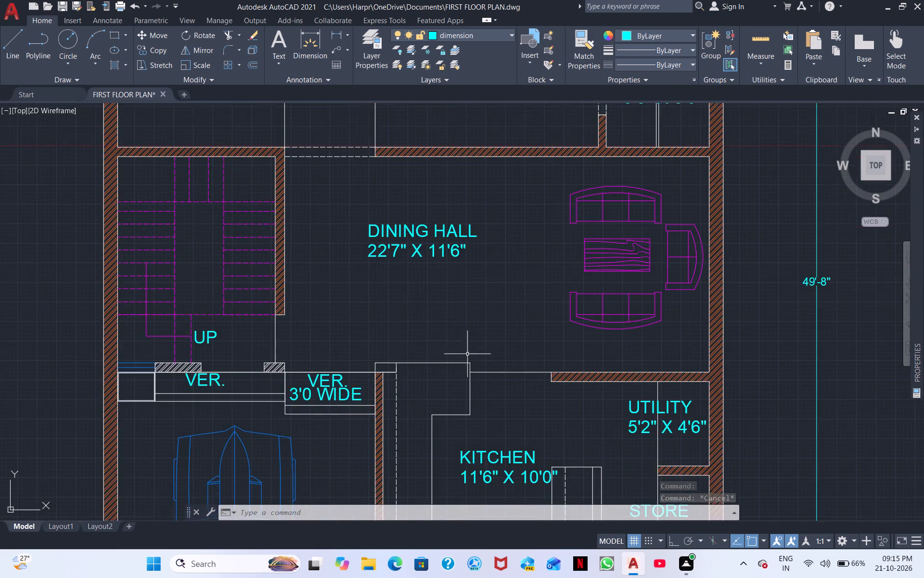
scroll(468, 362, "down", 1)
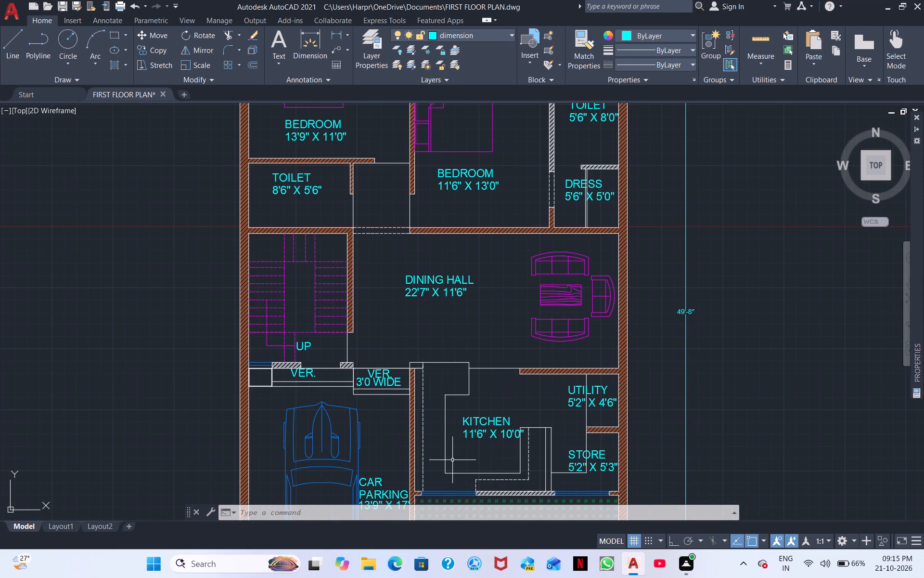
middle_click_drag(574, 383, 497, 319)
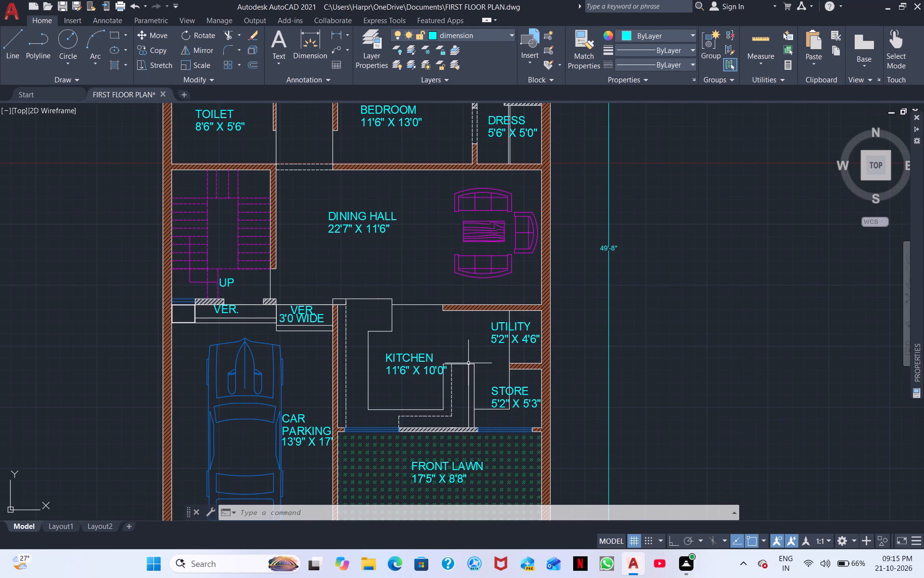
scroll(465, 356, "up", 1)
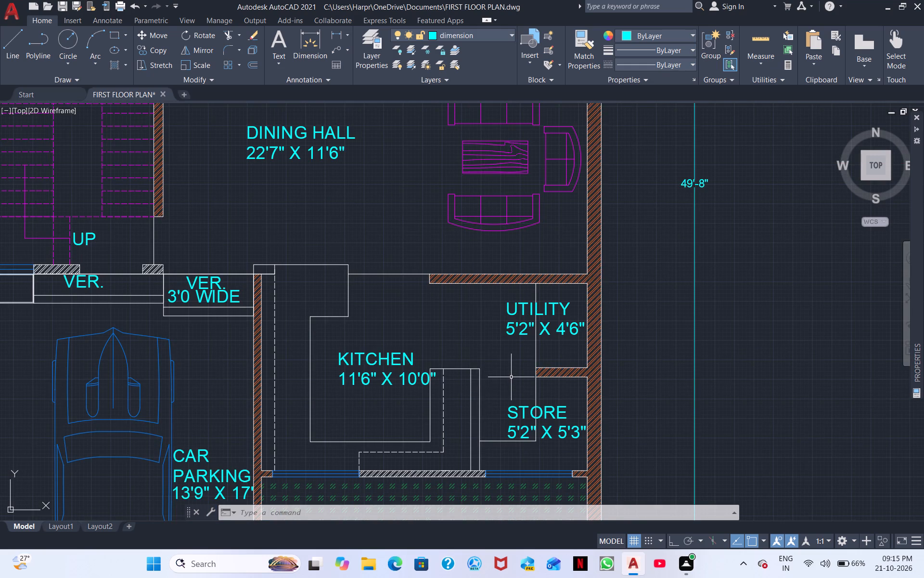
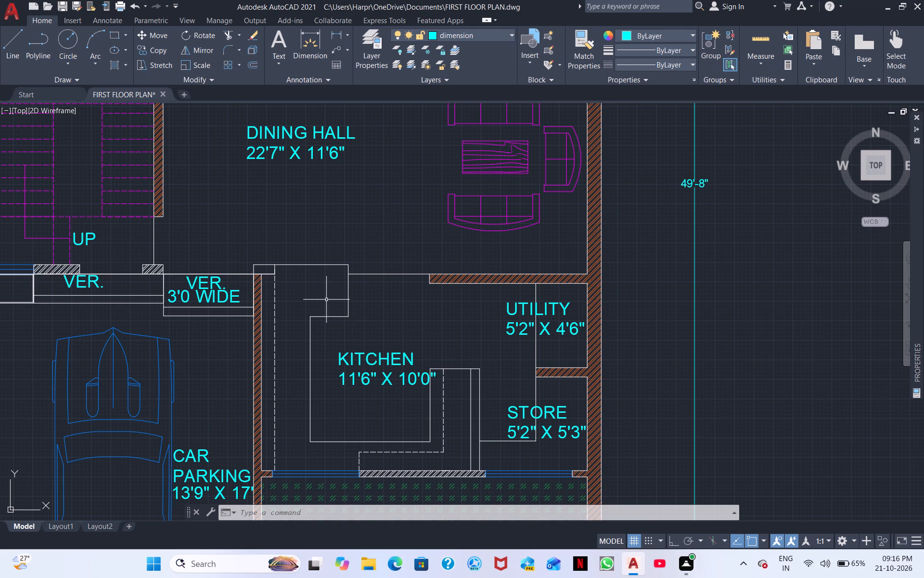
Move the two nested rectangles at the outer-wall end of the verandah, below the stairs, onto the furniture layer.
scroll(358, 301, "down", 1)
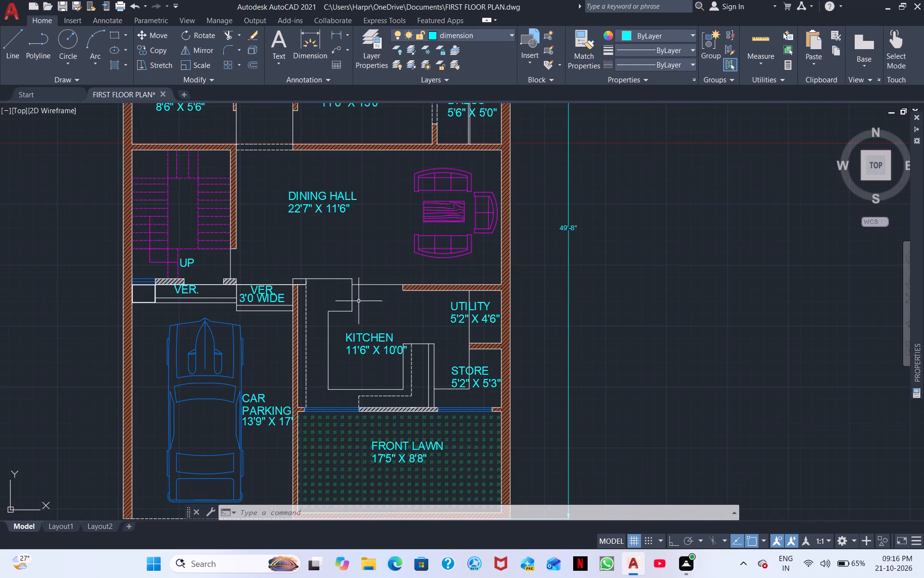
middle_click_drag(352, 315, 507, 332)
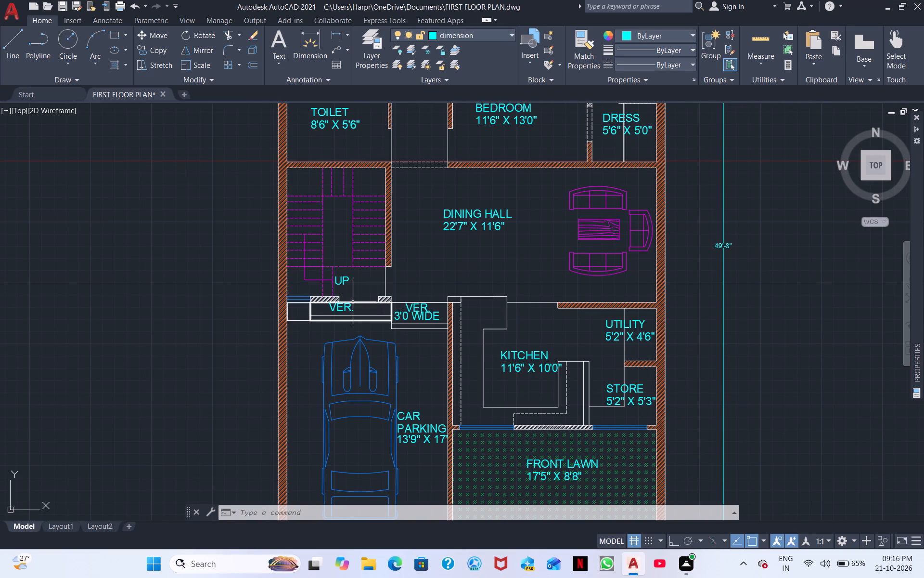
scroll(308, 313, "up", 4)
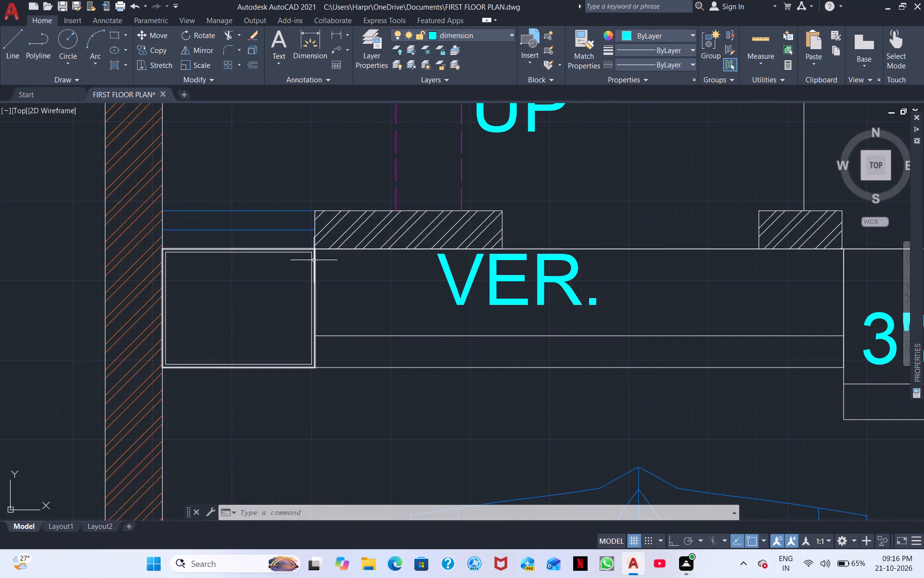
left_click(314, 260)
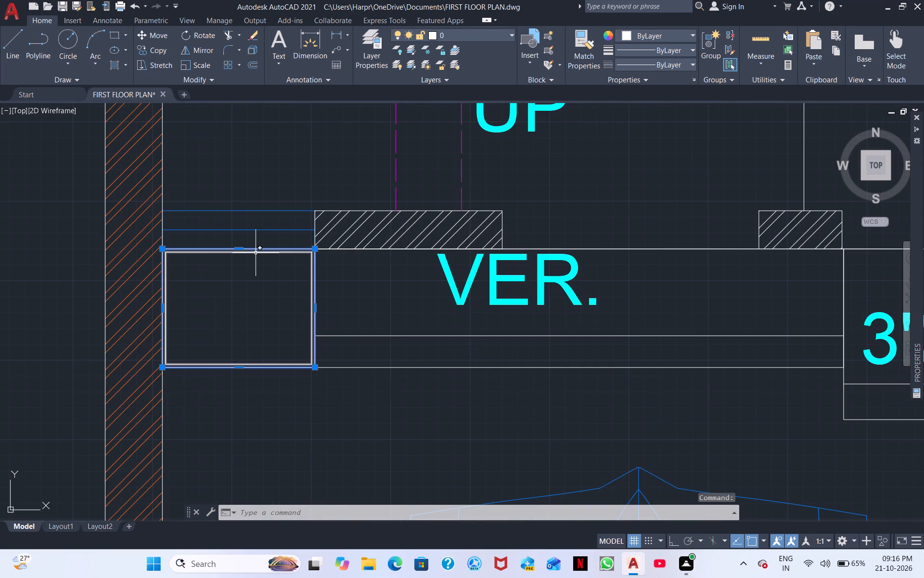
left_click(256, 253)
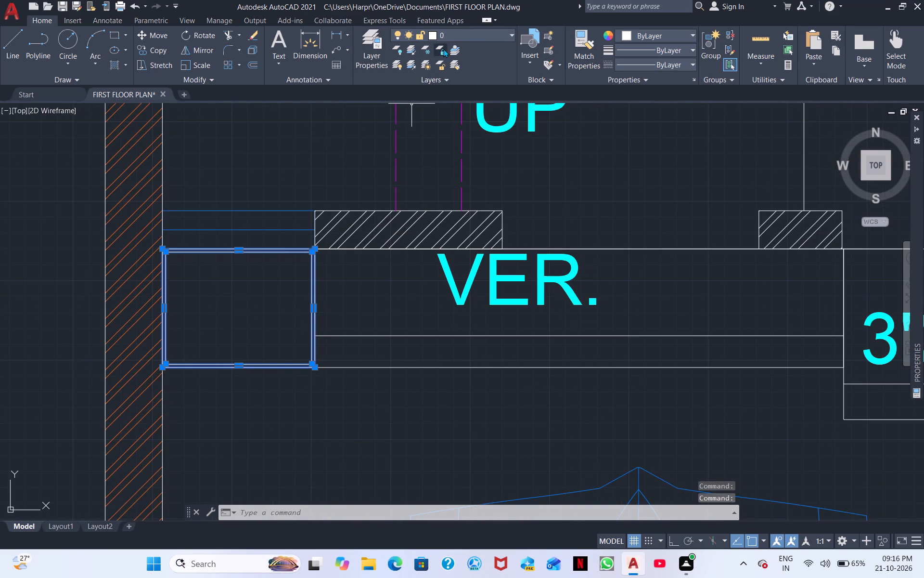
left_click(475, 38)
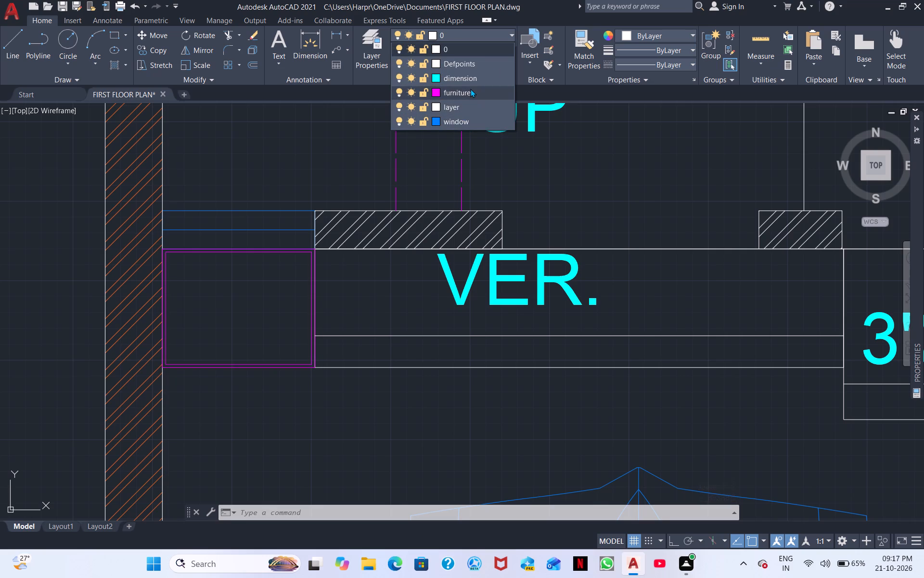
left_click(470, 89)
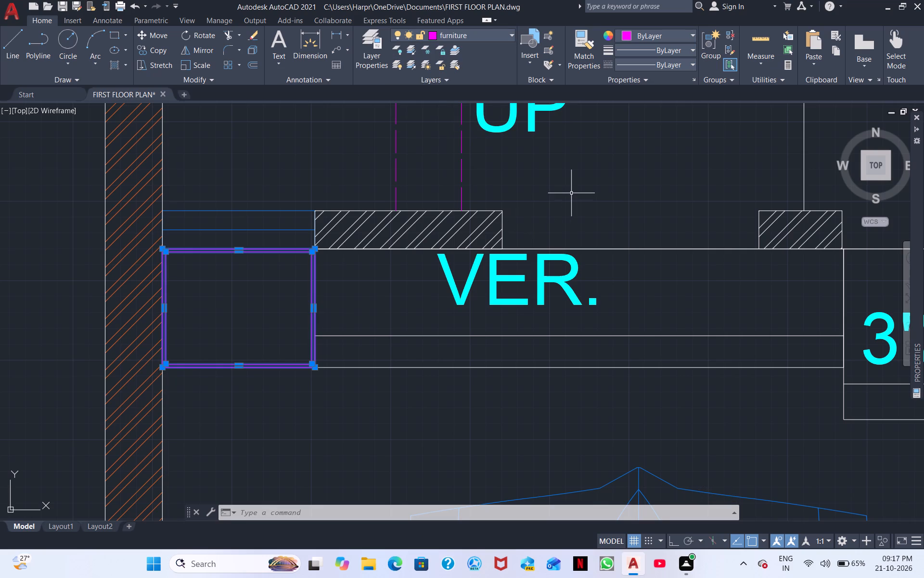
left_click(553, 184)
left_click(589, 183)
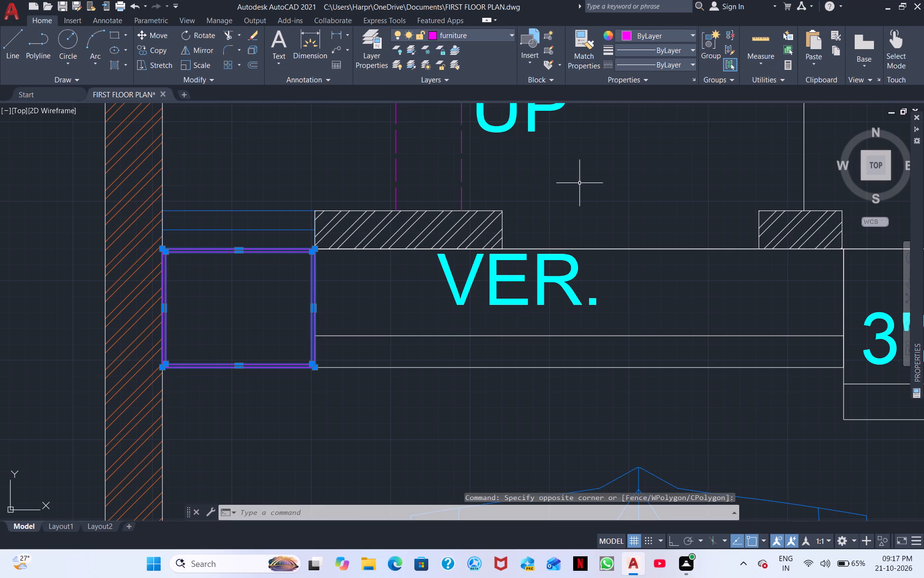
Examine the whole plan, especially the dining hall, kitchen, bedrooms and passage, for details still needing correction, and clear the selection.
scroll(536, 285, "down", 3)
middle_click_drag(570, 296, 423, 218)
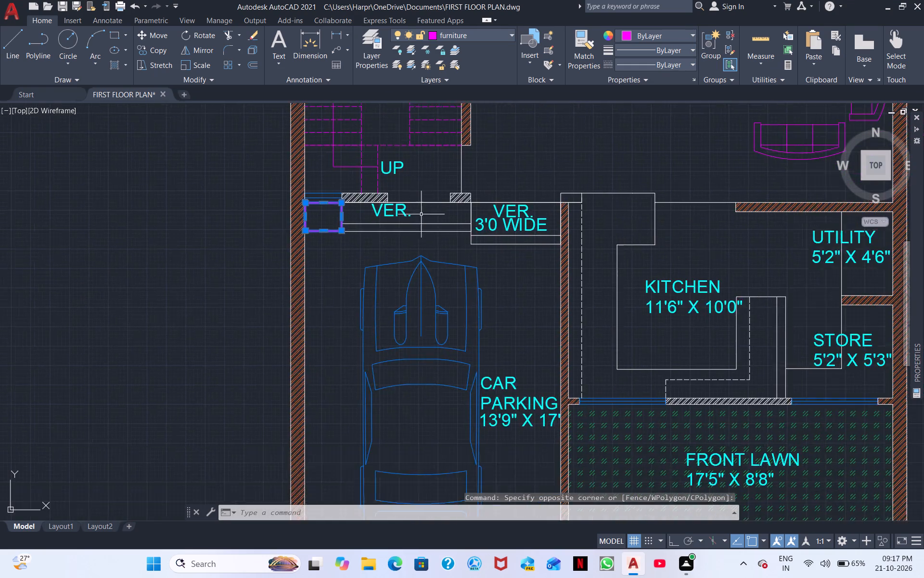
scroll(441, 241, "down", 2)
middle_click_drag(528, 261, 385, 246)
left_click(609, 276)
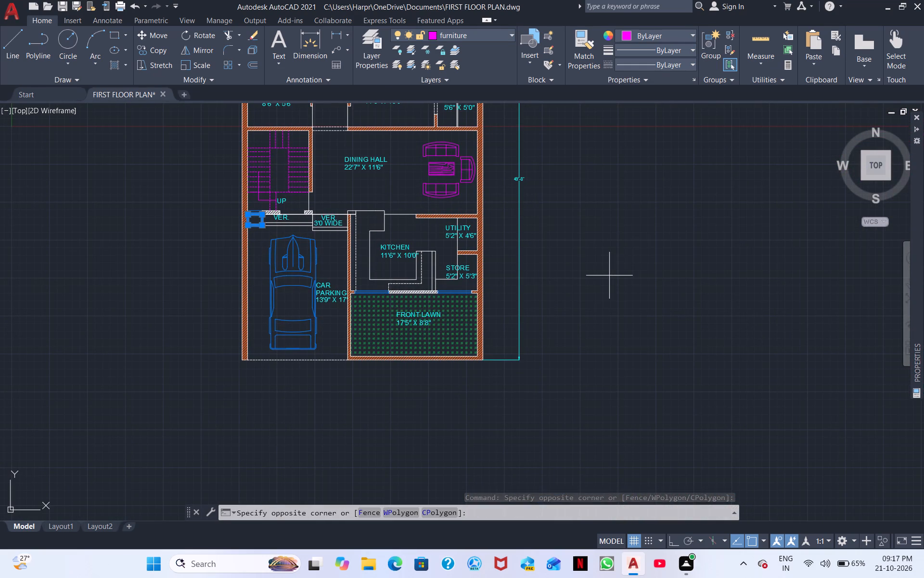
left_click(631, 220)
scroll(589, 245, "down", 1)
middle_click_drag(596, 259, 574, 301)
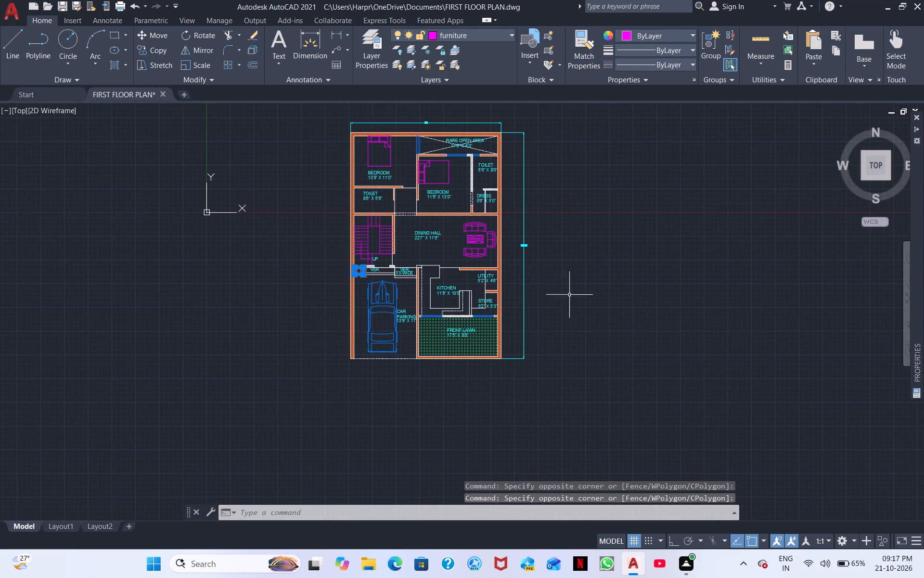
scroll(439, 256, "up", 3)
middle_click_drag(527, 248, 353, 300)
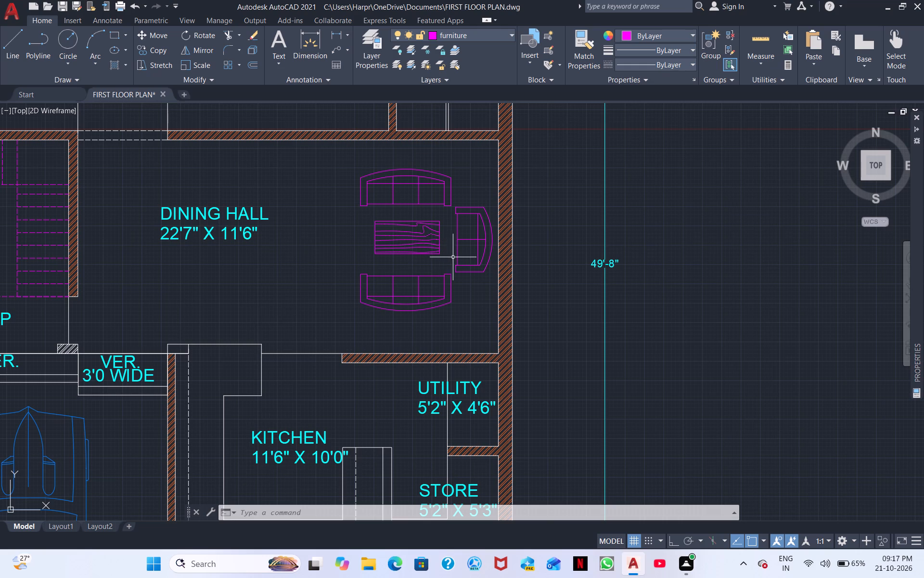
scroll(366, 296, "down", 1)
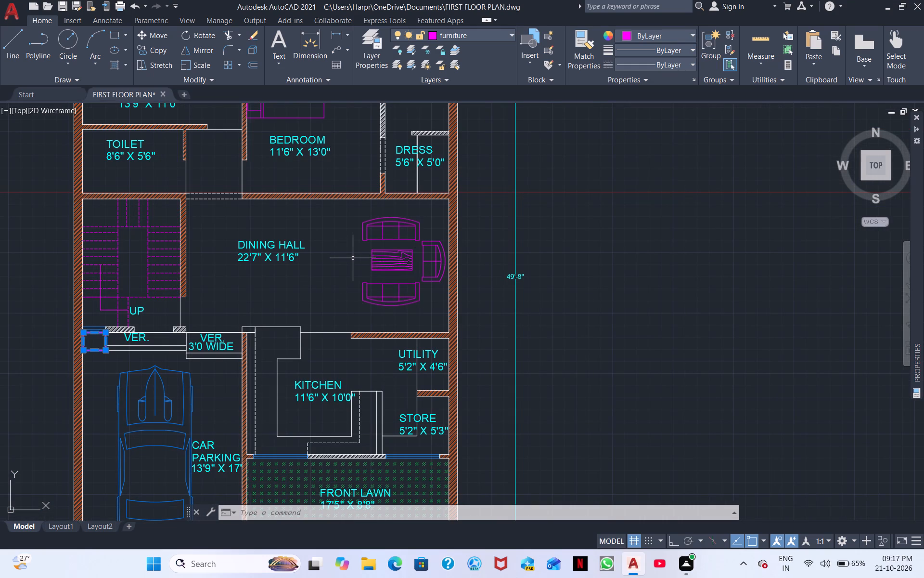
scroll(305, 273, "up", 2)
middle_click_drag(306, 272, 330, 325)
scroll(318, 320, "down", 2)
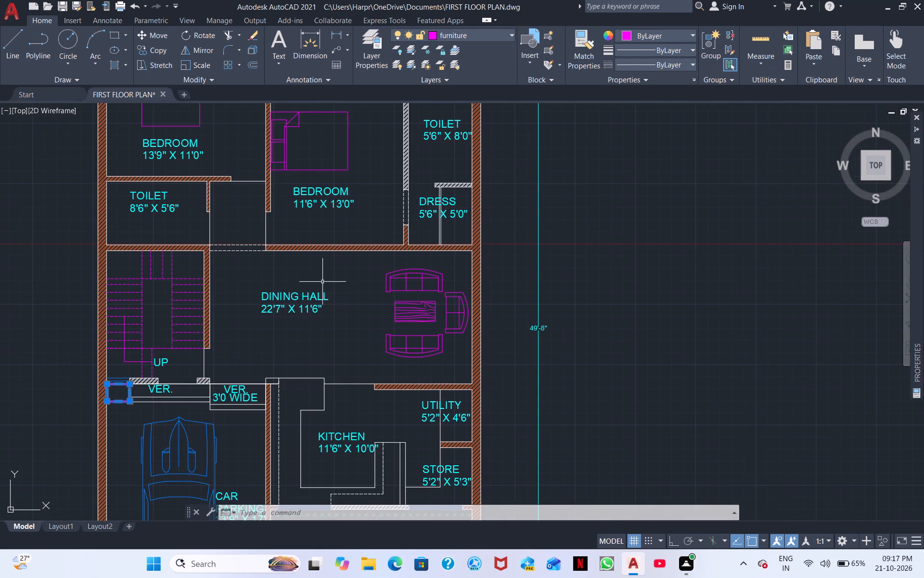
scroll(319, 279, "up", 2)
scroll(319, 279, "down", 3)
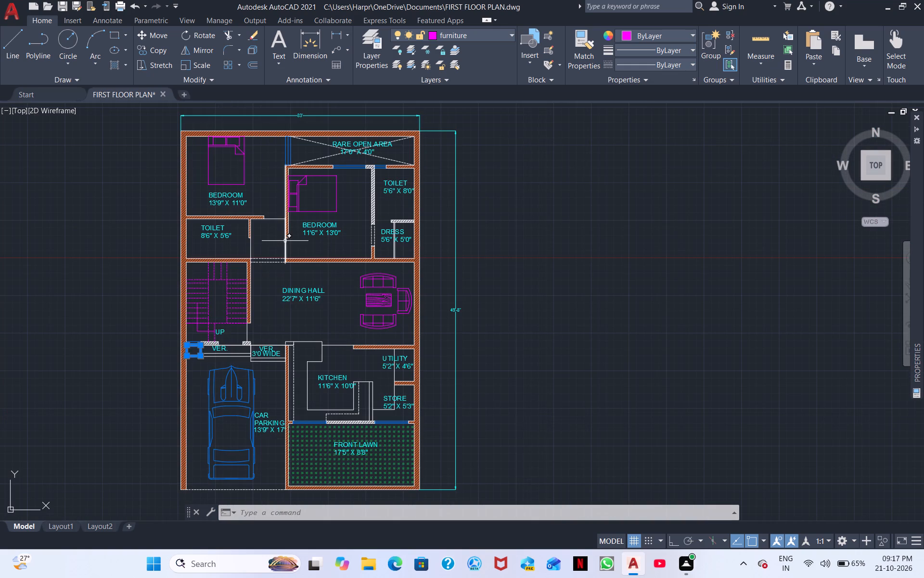
left_click(285, 241)
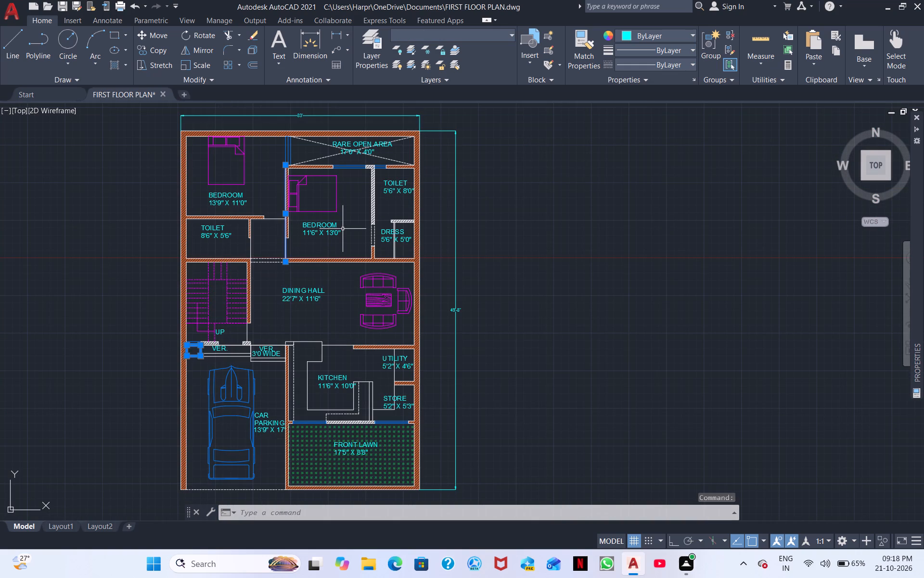
key("Escape")
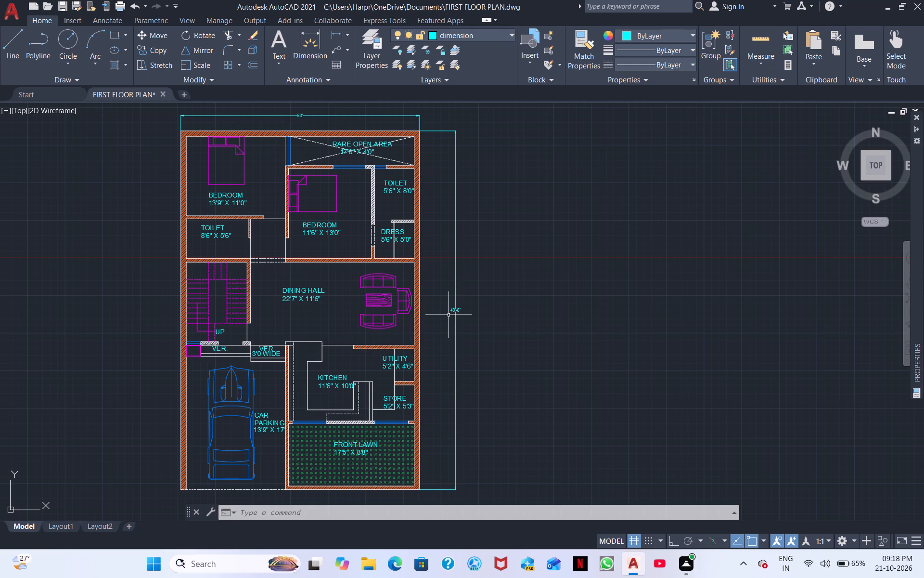
Stretch the overall 33' width dimension above the plan slightly farther away from the outer wall.
scroll(453, 334, "down", 2)
middle_click_drag(442, 337, 328, 285)
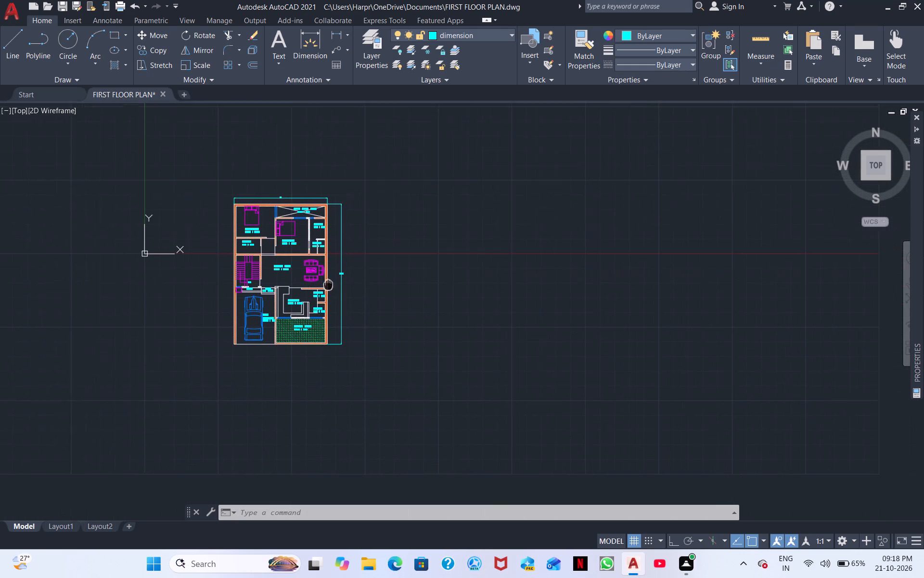
middle_click_drag(328, 285, 324, 287)
scroll(309, 311, "up", 2)
middle_click_drag(396, 294, 451, 433)
middle_click_drag(366, 240, 433, 398)
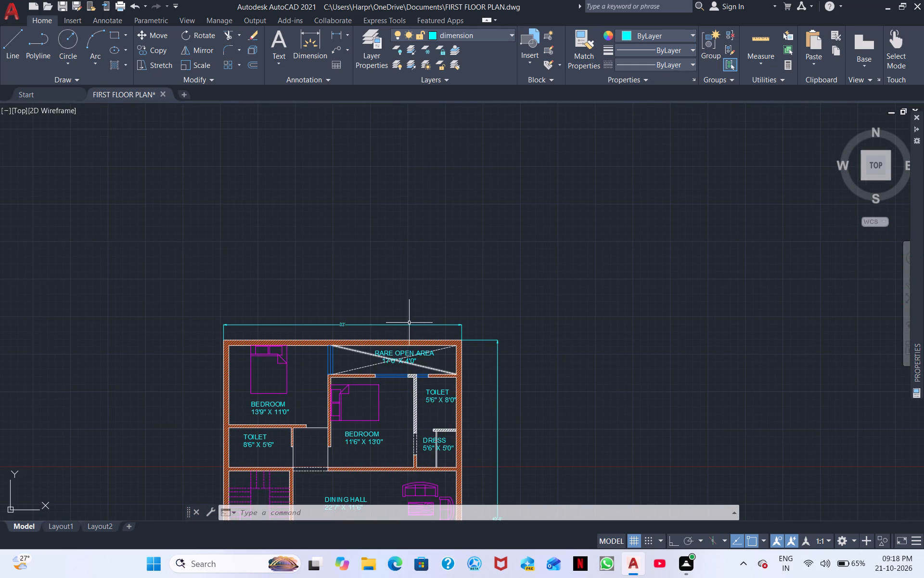
left_click(352, 326)
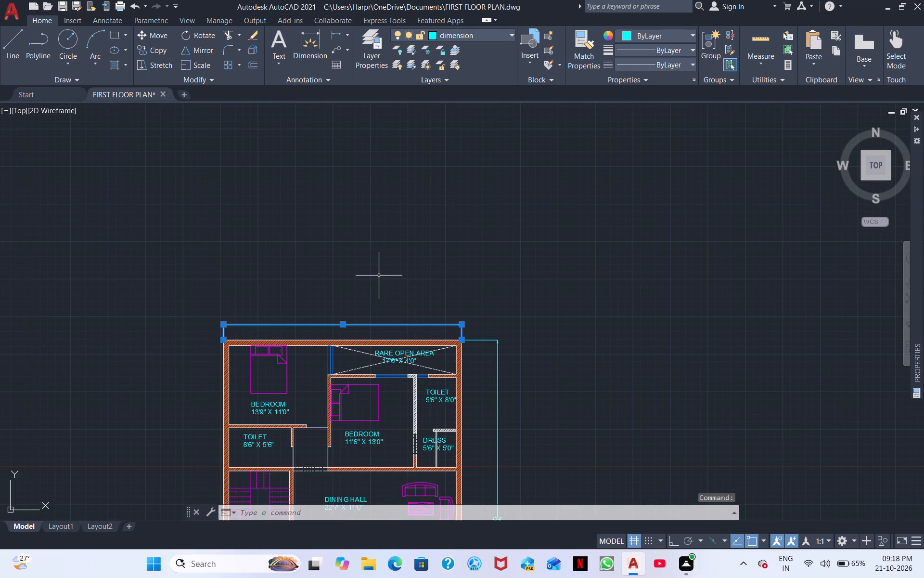
right_click(379, 276)
left_click(366, 285)
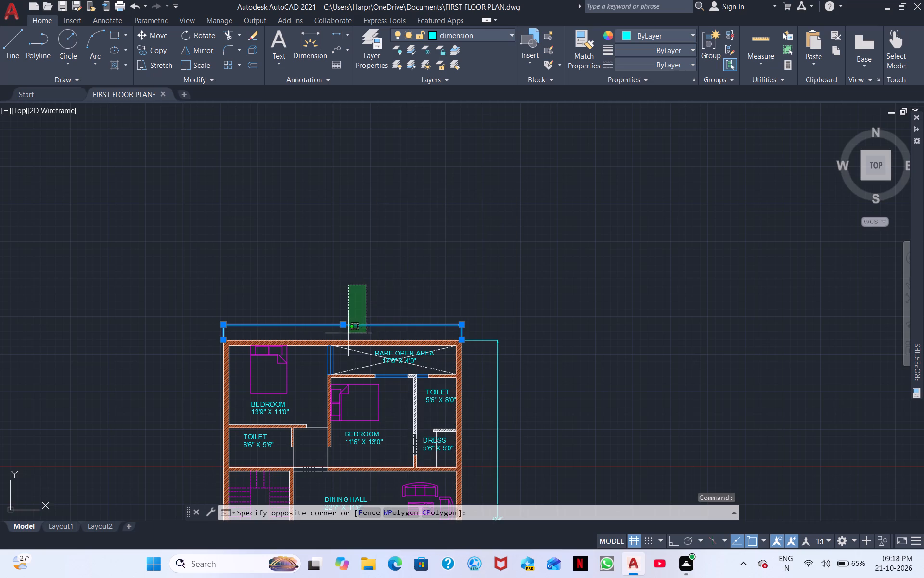
left_click(369, 299)
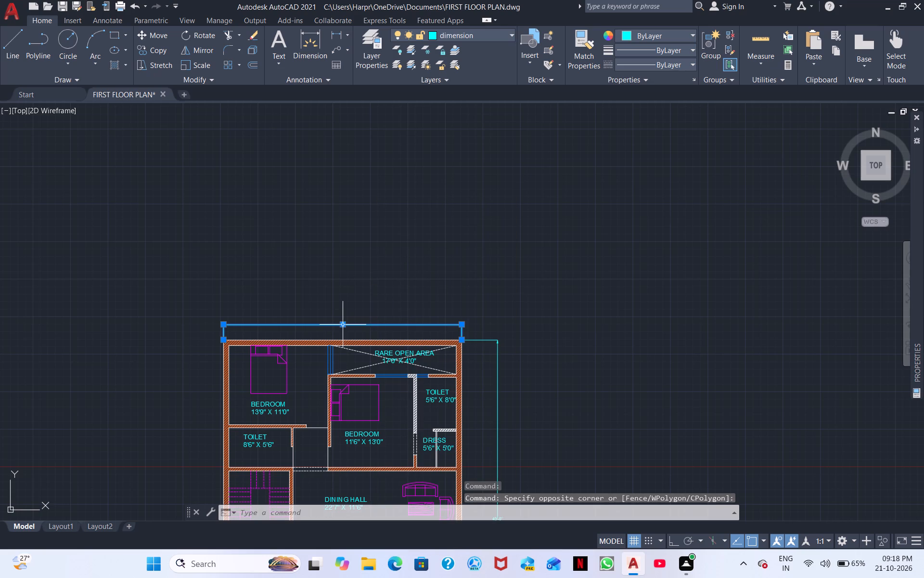
left_click(343, 328)
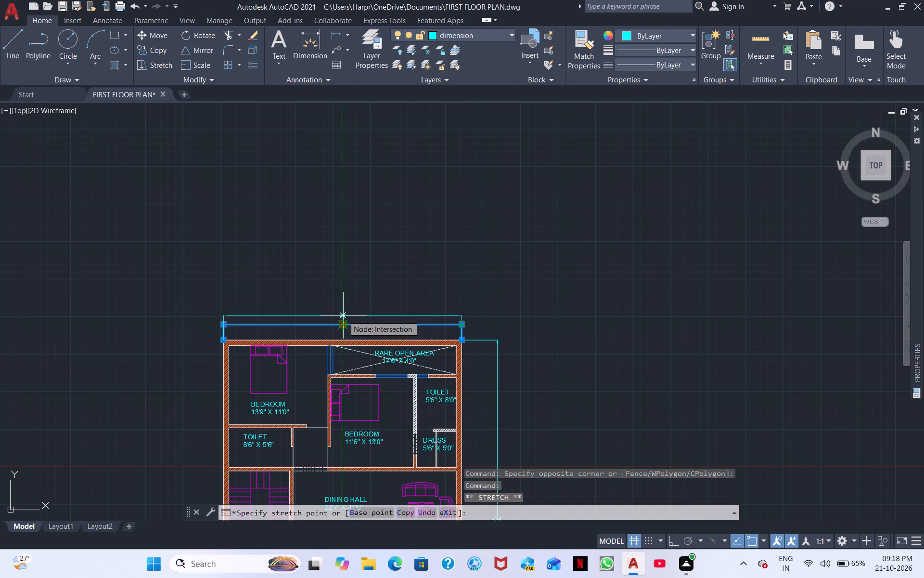
left_click(344, 314)
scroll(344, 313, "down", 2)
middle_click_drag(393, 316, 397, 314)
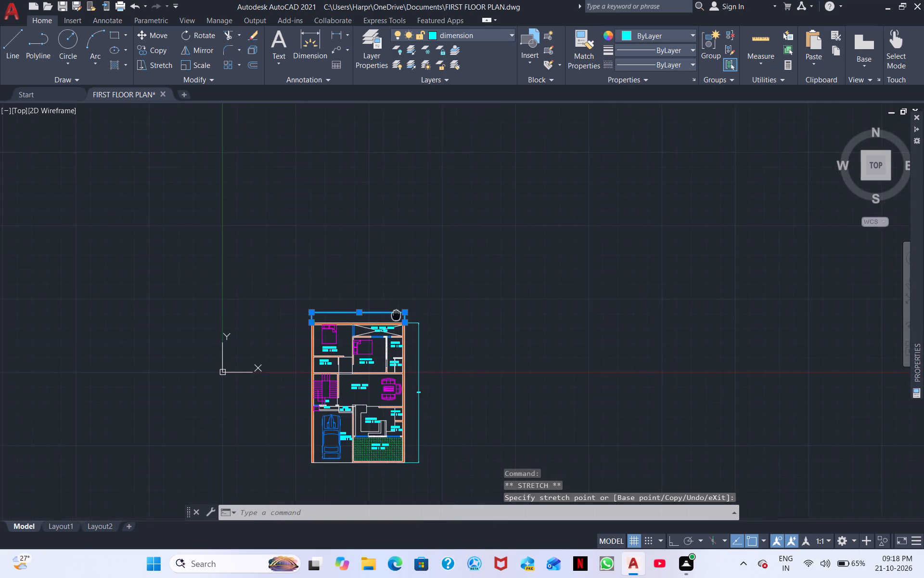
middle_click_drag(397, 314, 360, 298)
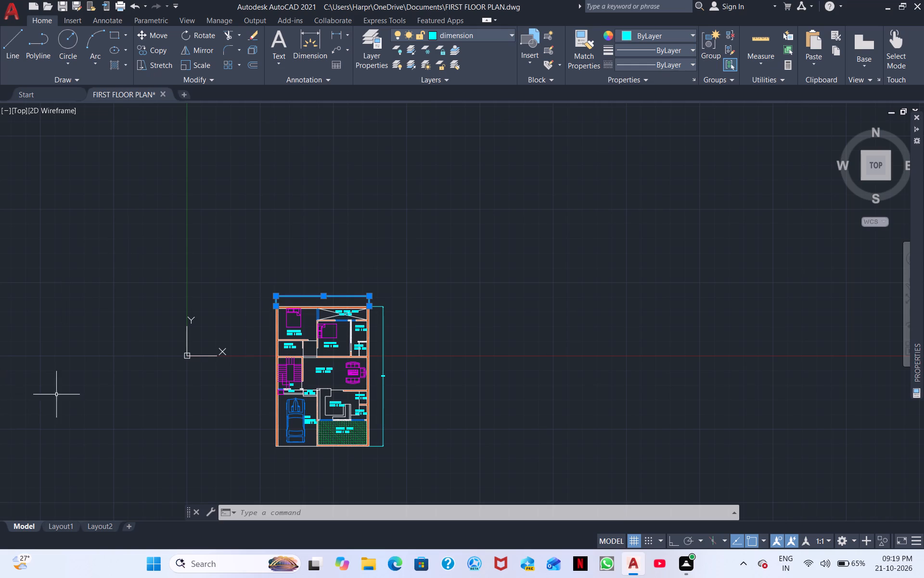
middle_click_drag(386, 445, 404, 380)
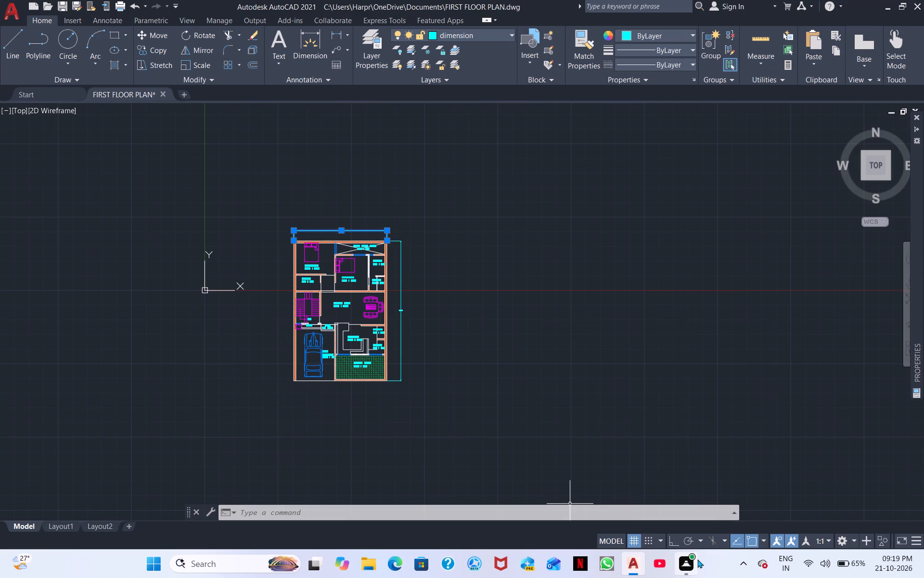
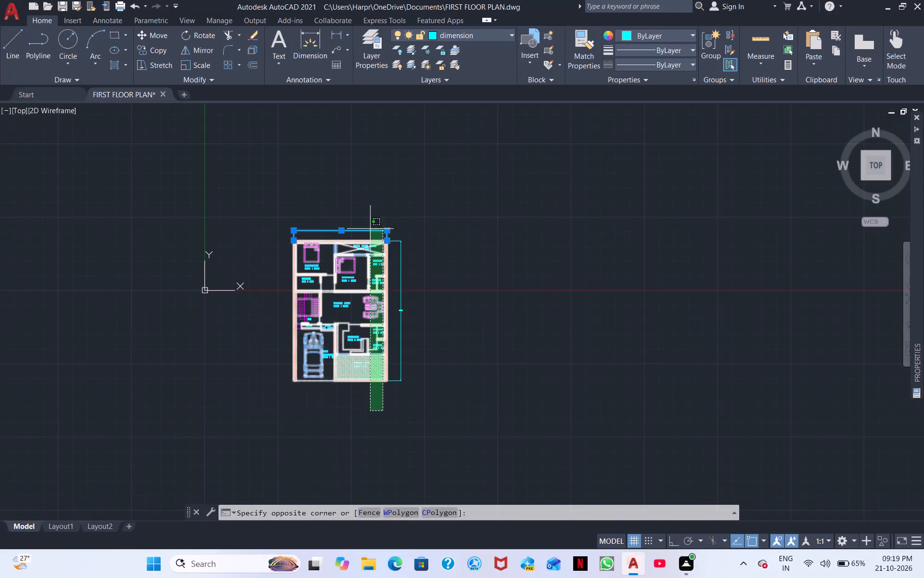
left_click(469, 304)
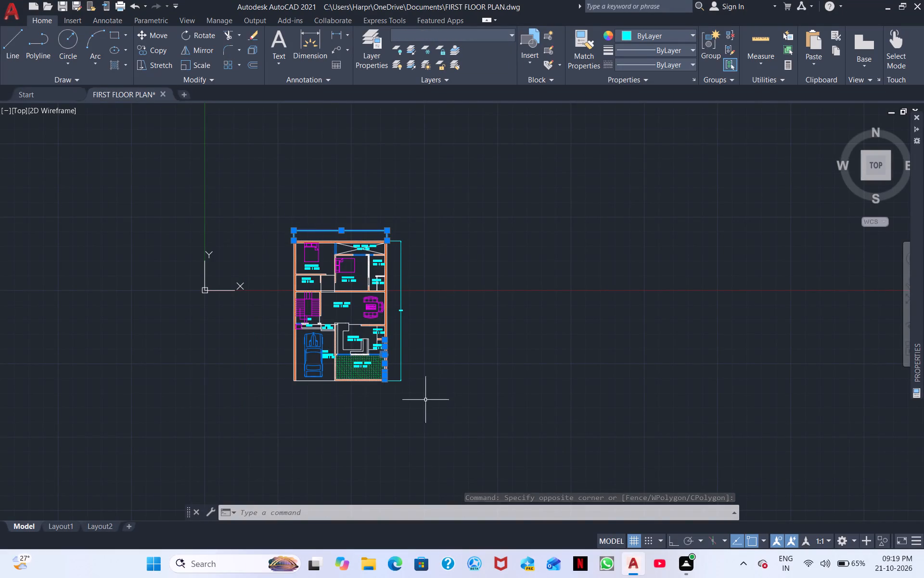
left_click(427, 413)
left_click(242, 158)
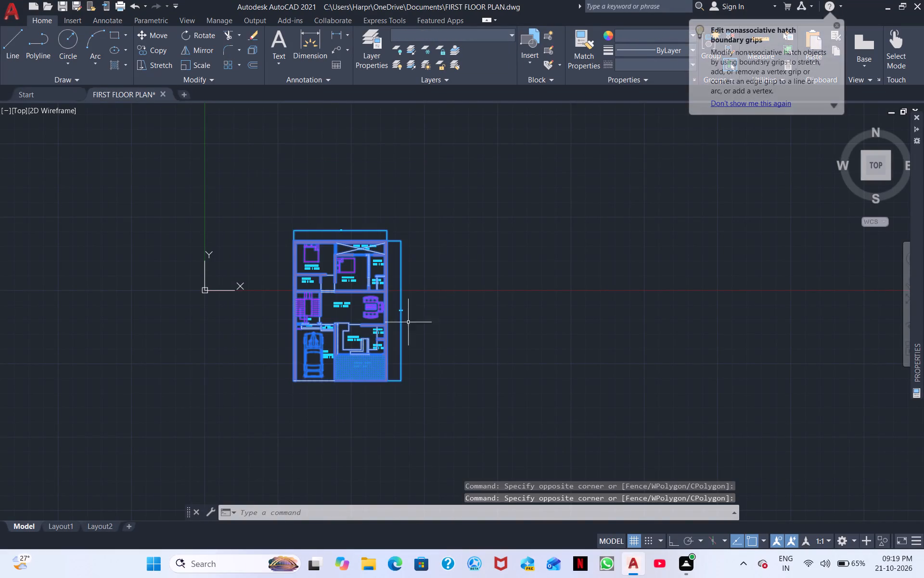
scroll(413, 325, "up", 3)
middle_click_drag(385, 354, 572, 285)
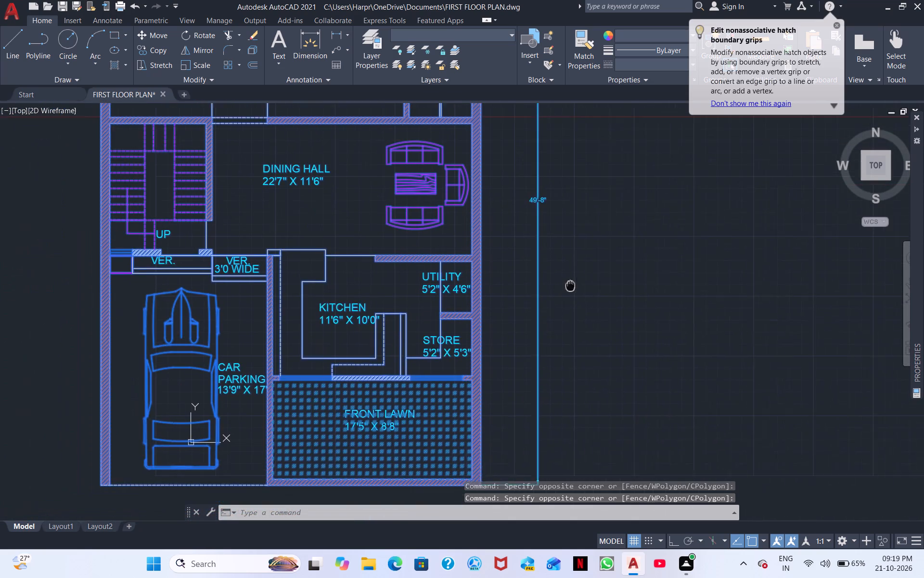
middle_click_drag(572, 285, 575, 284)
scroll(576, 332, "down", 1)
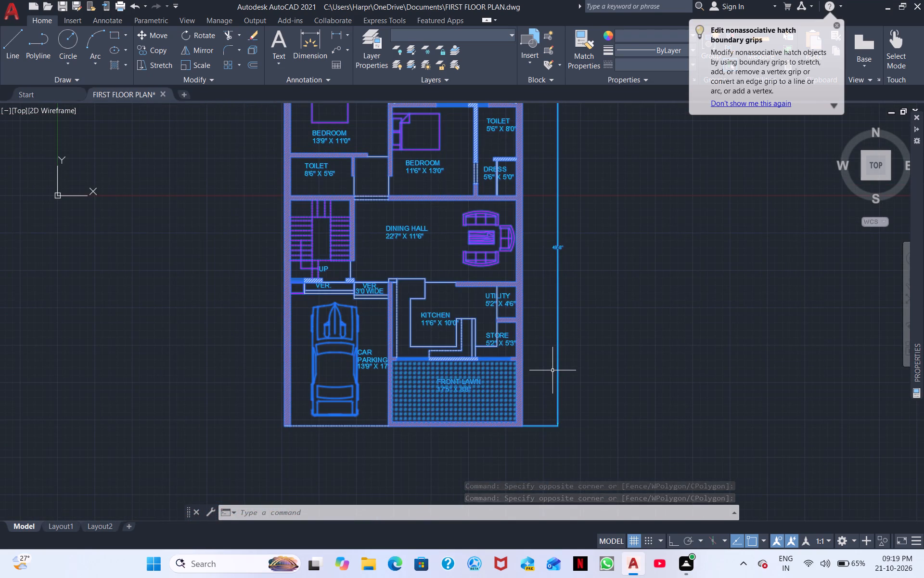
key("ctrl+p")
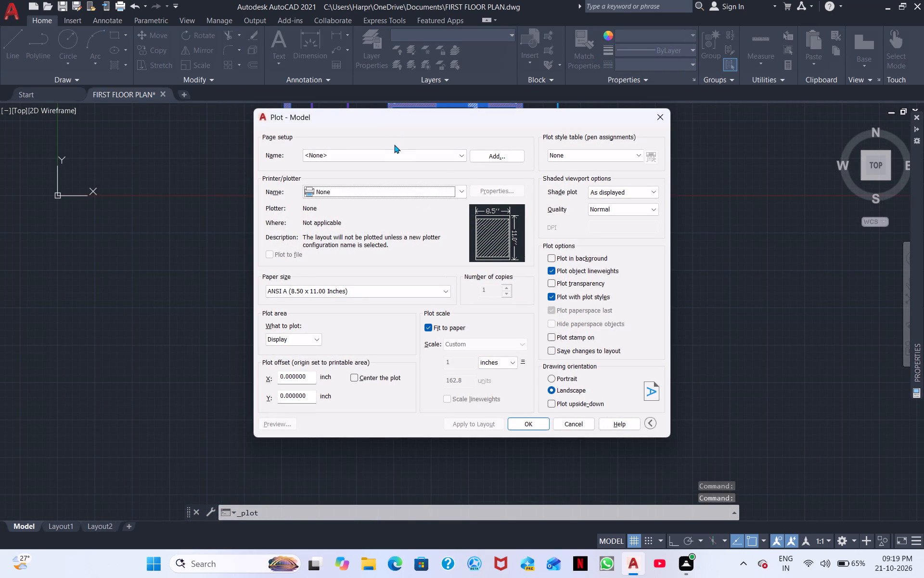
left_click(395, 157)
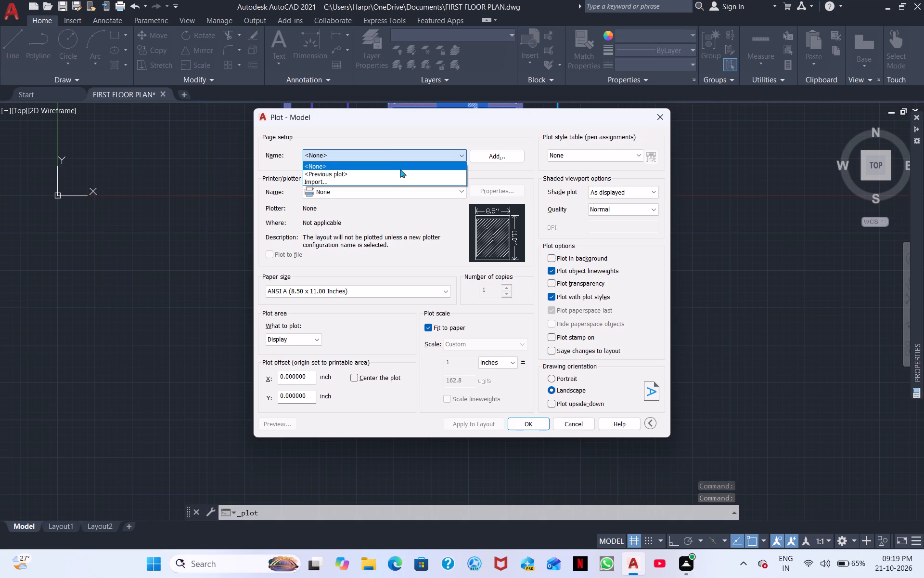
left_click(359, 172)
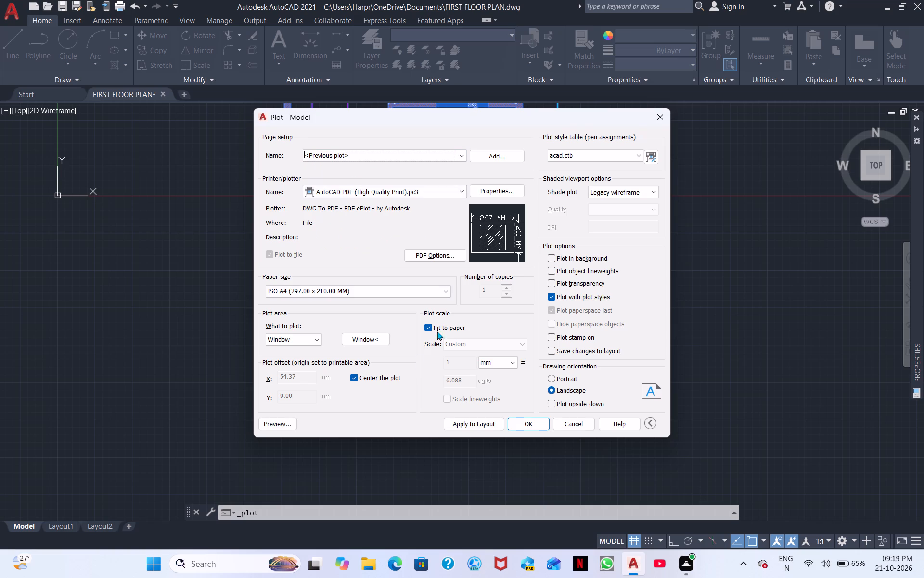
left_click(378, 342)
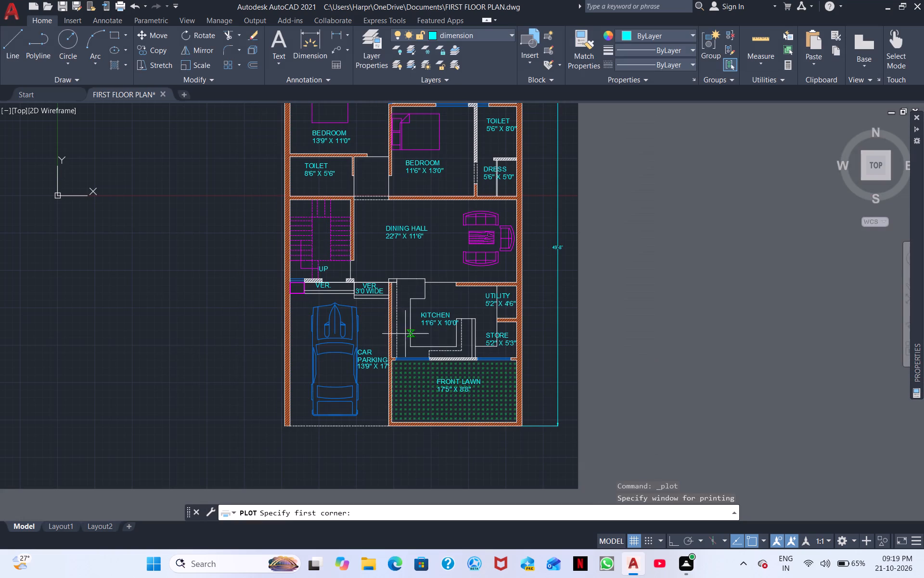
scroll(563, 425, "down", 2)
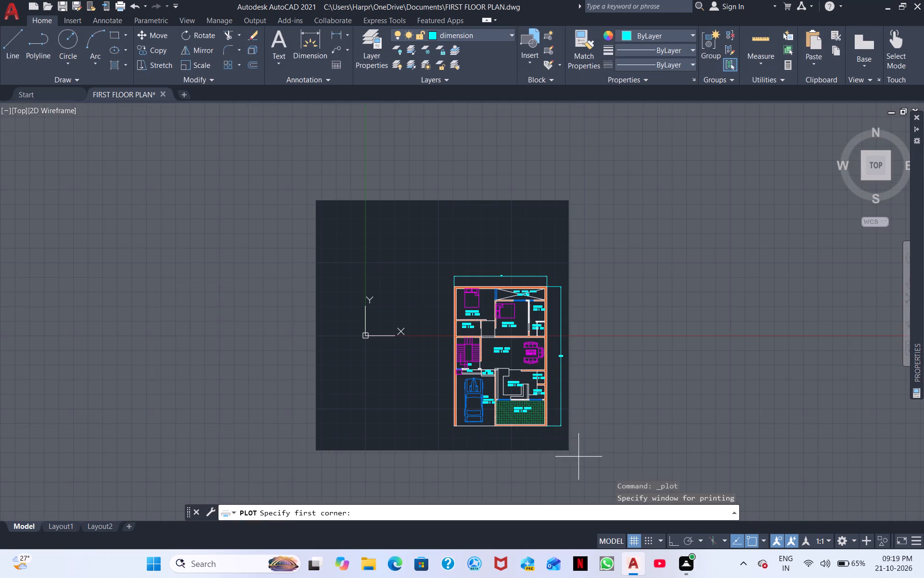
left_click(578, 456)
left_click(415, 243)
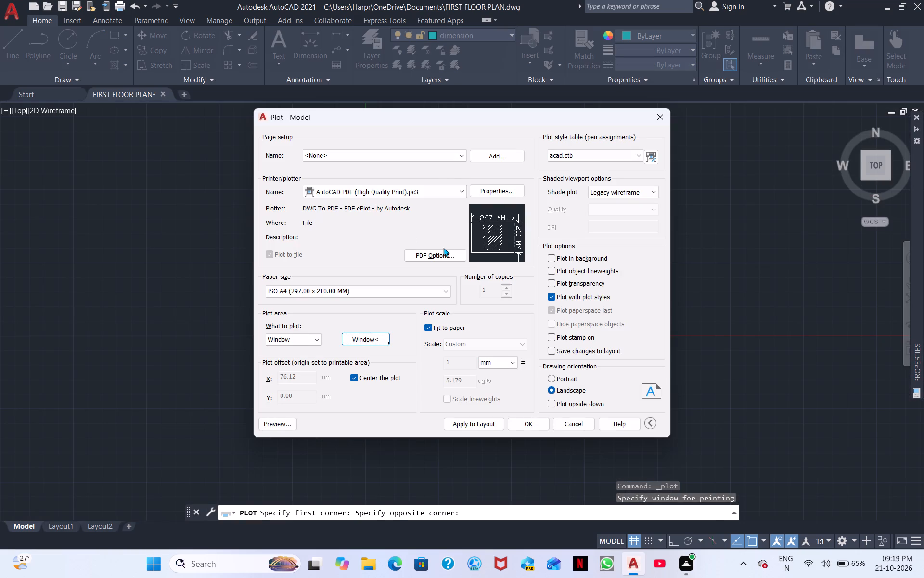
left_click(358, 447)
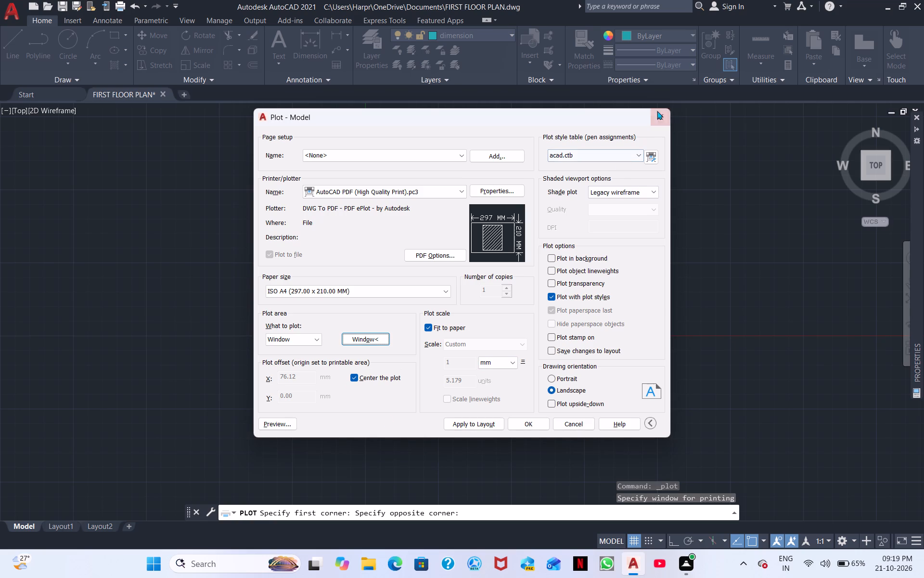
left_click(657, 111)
Draw a rectangular border on layer 0 around the whole plan, enclosing both overall dimensions.
scroll(420, 255, "up", 1)
middle_click_drag(445, 260, 351, 162)
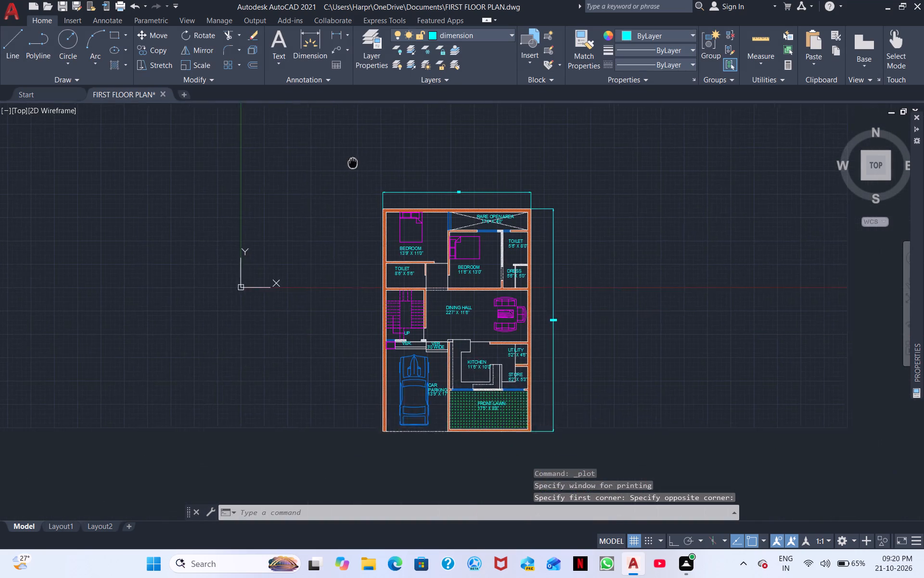
middle_click_drag(351, 162, 337, 154)
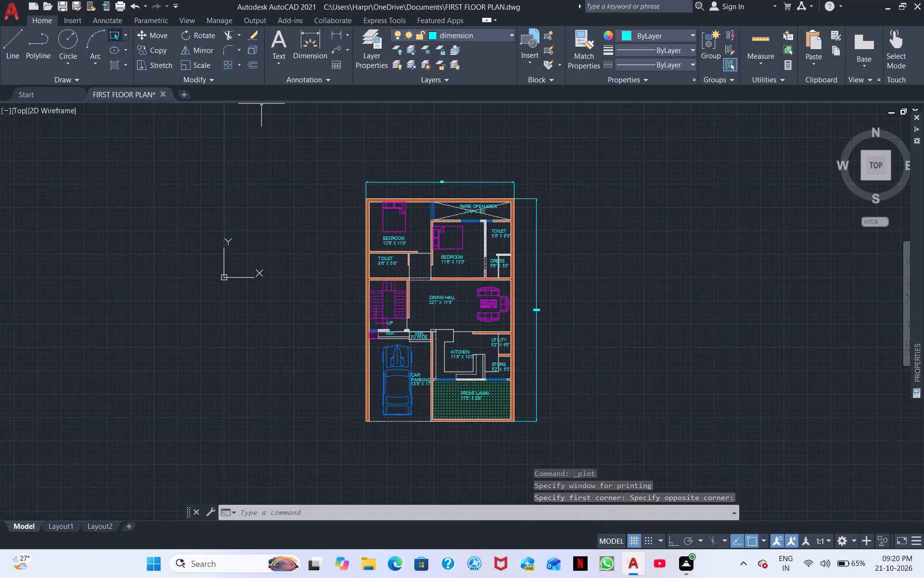
left_click(114, 32)
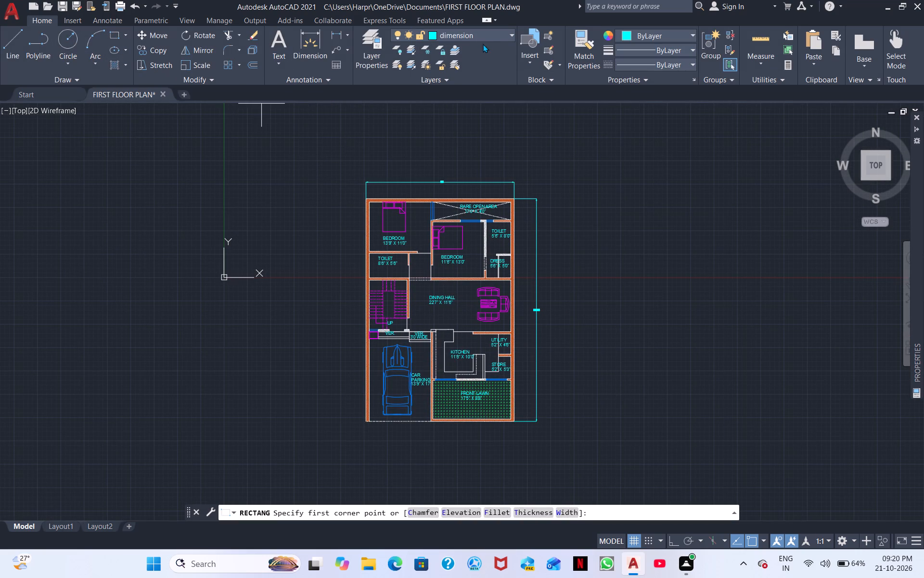
left_click(486, 37)
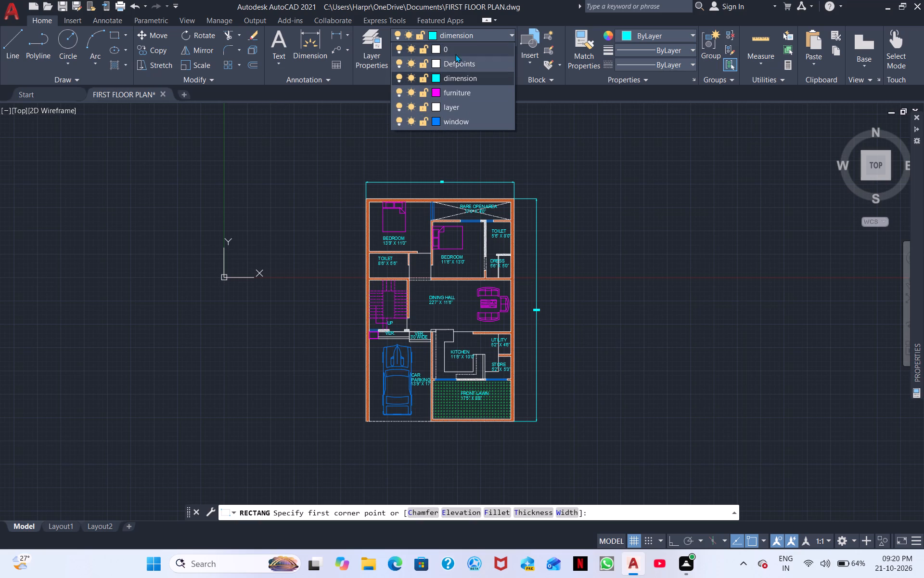
left_click(455, 51)
left_click(113, 34)
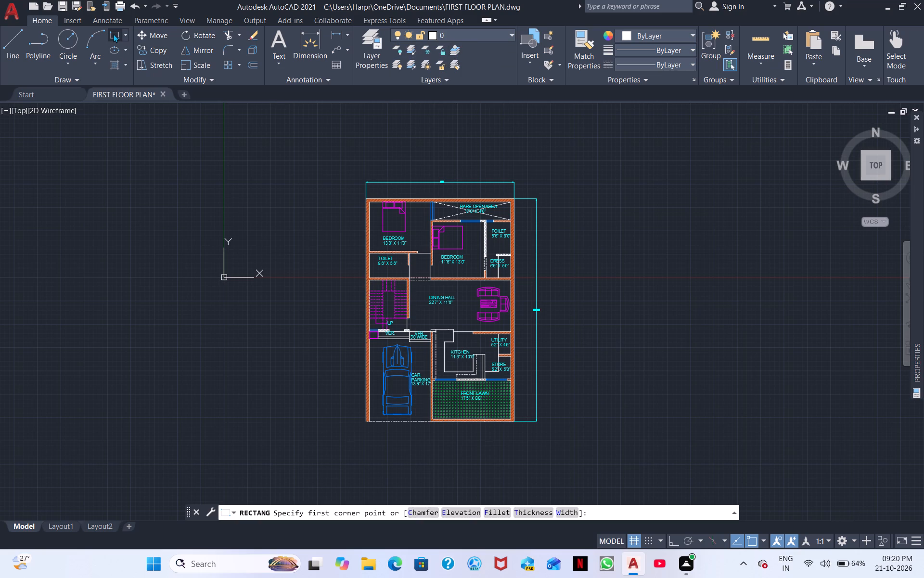
left_click(352, 160)
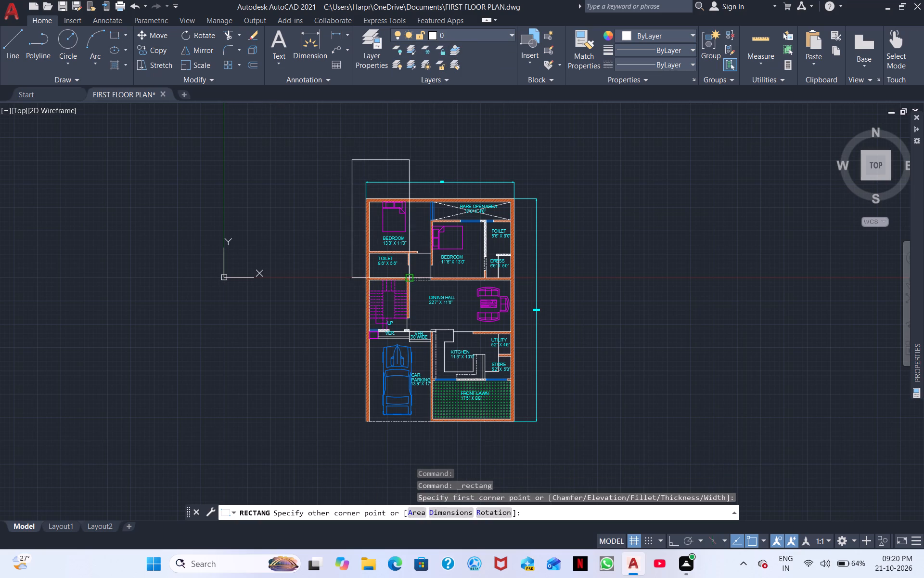
left_click(554, 434)
key("Escape")
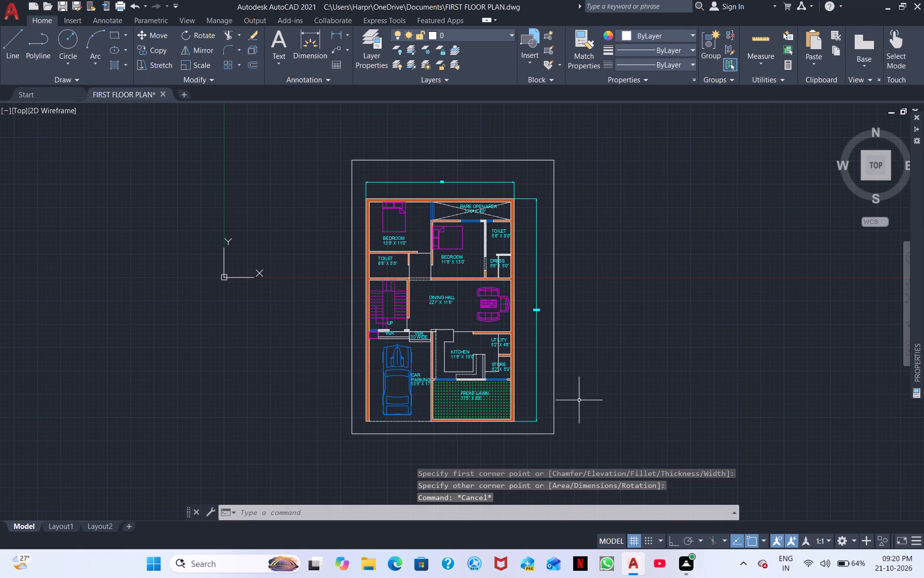
Offset the new border rectangle outward by 5" to make a double frame around the plan.
key("o")
key("space")
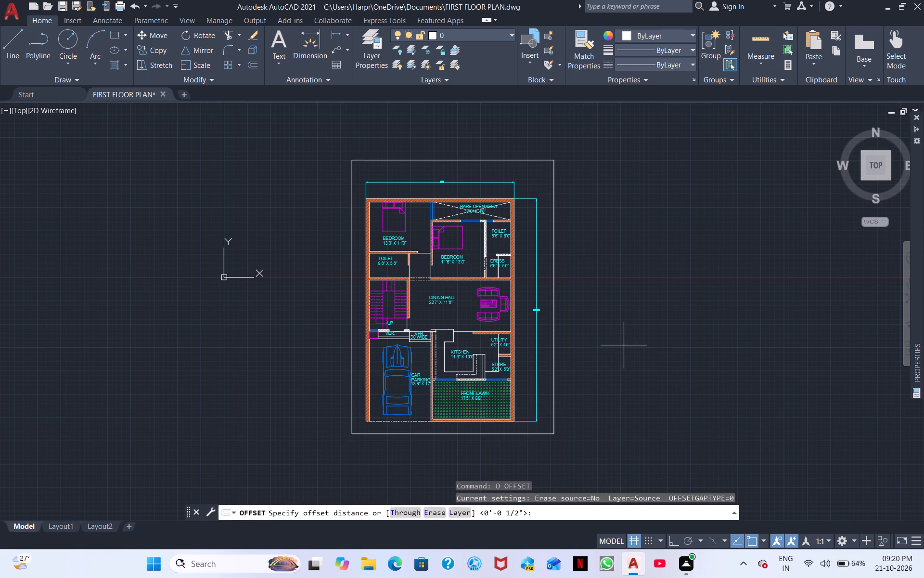
type("5\"")
key("Return")
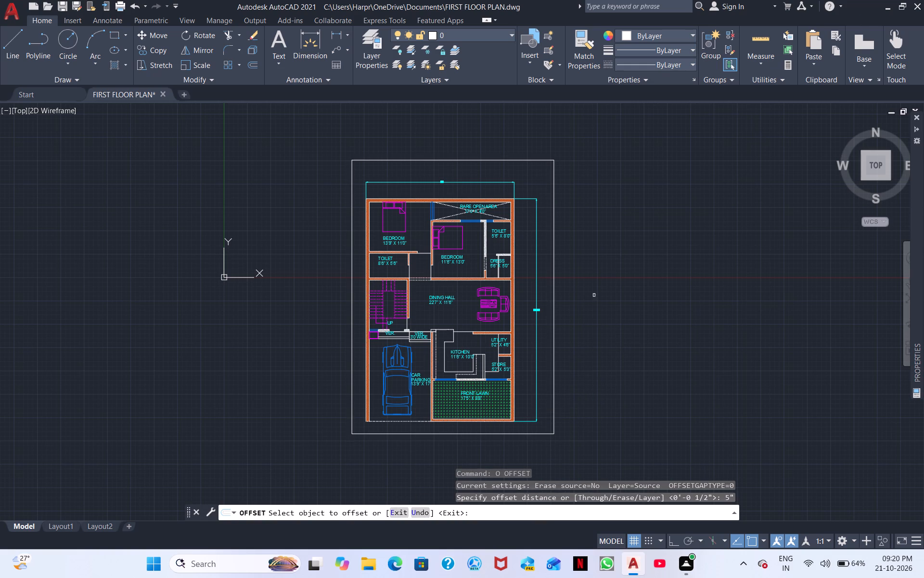
left_click(533, 433)
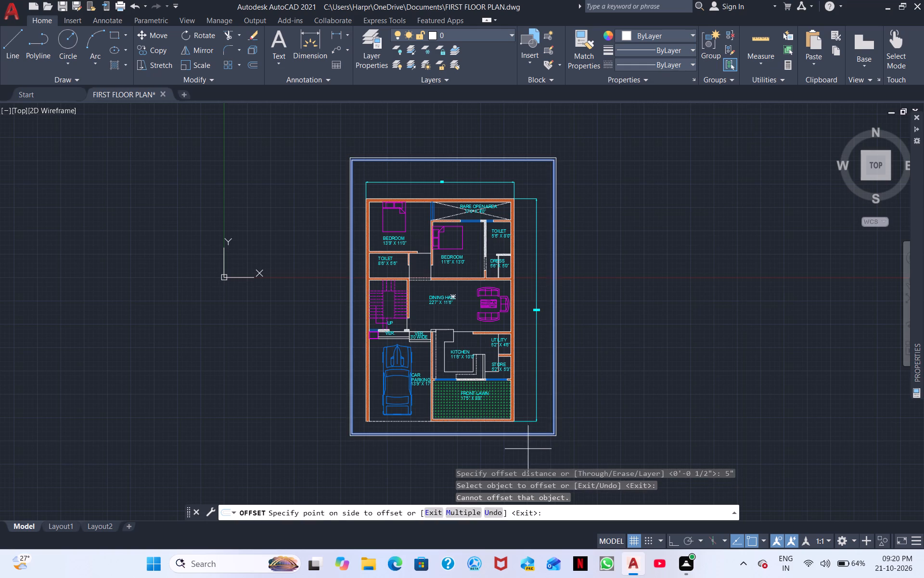
left_click(527, 449)
scroll(542, 433, "down", 1)
scroll(574, 413, "up", 2)
middle_click_drag(556, 410, 790, 363)
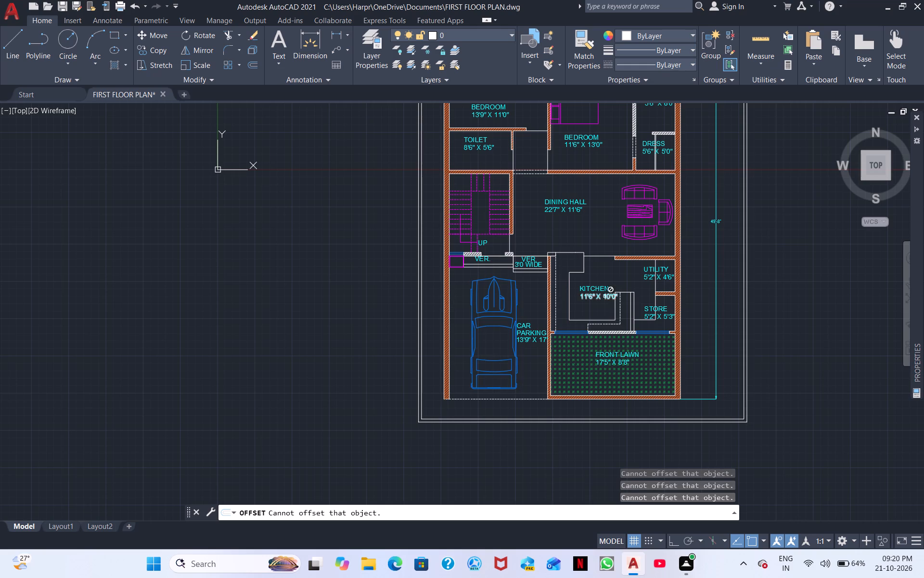
scroll(691, 305, "down", 1)
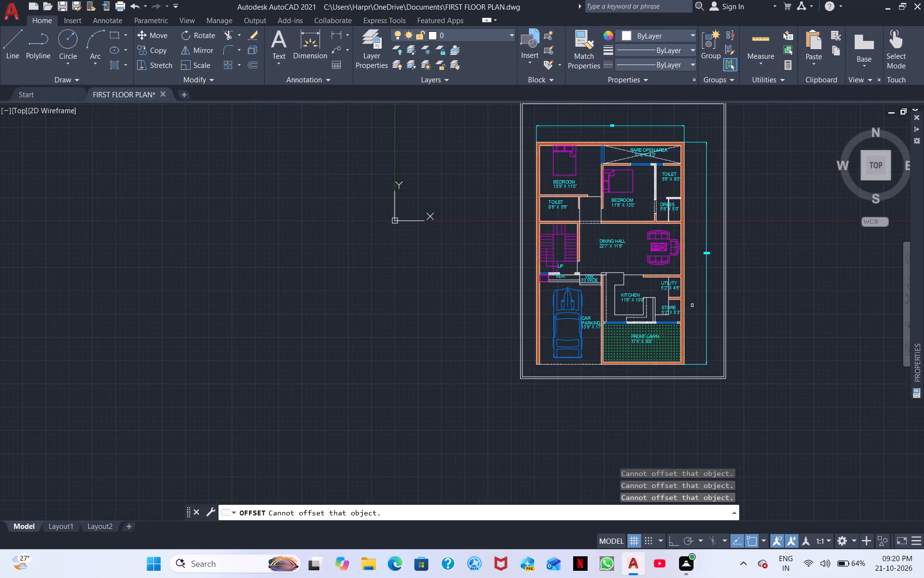
middle_click_drag(692, 305, 541, 312)
scroll(516, 303, "up", 3)
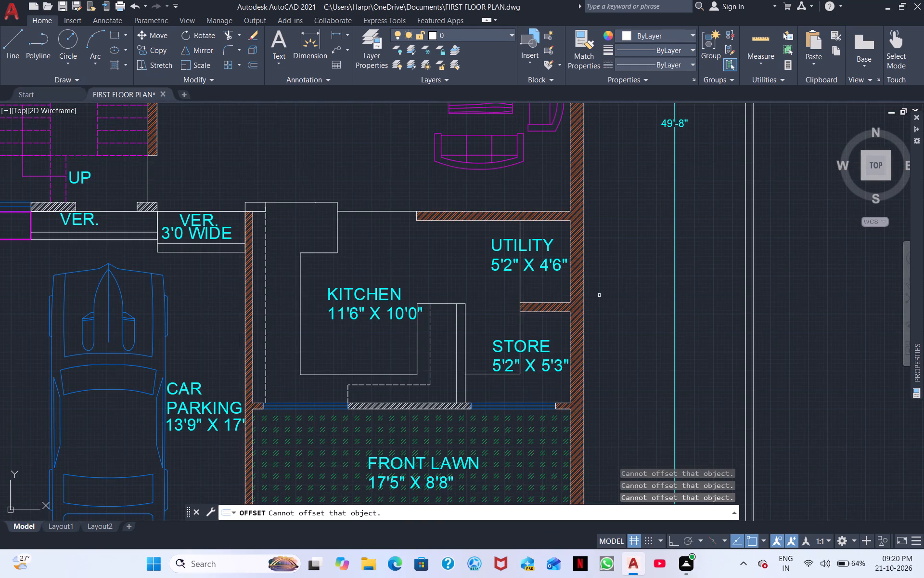
scroll(615, 301, "up", 2)
middle_click_drag(630, 322, 646, 125)
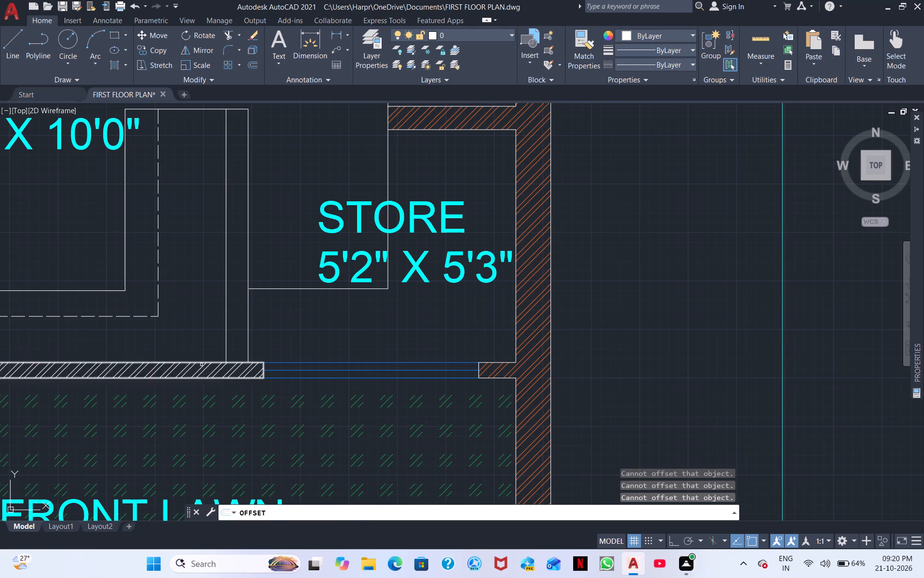
key("Escape")
Recolour the remaining white wall hatching beside the dressing room, verandah and kitchen front wall to orange 242,103,34.
scroll(612, 255, "down", 2)
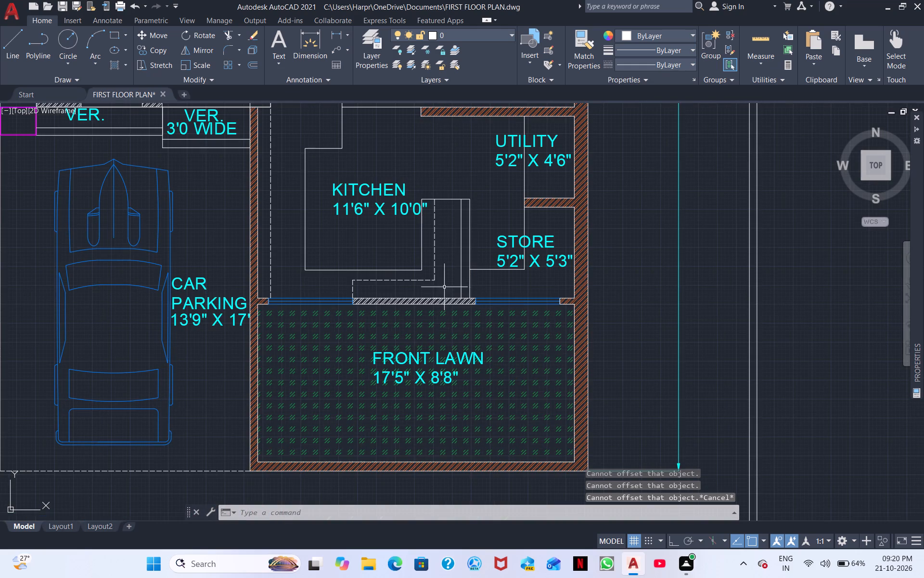
scroll(444, 287, "down", 1)
middle_click_drag(231, 309, 231, 352)
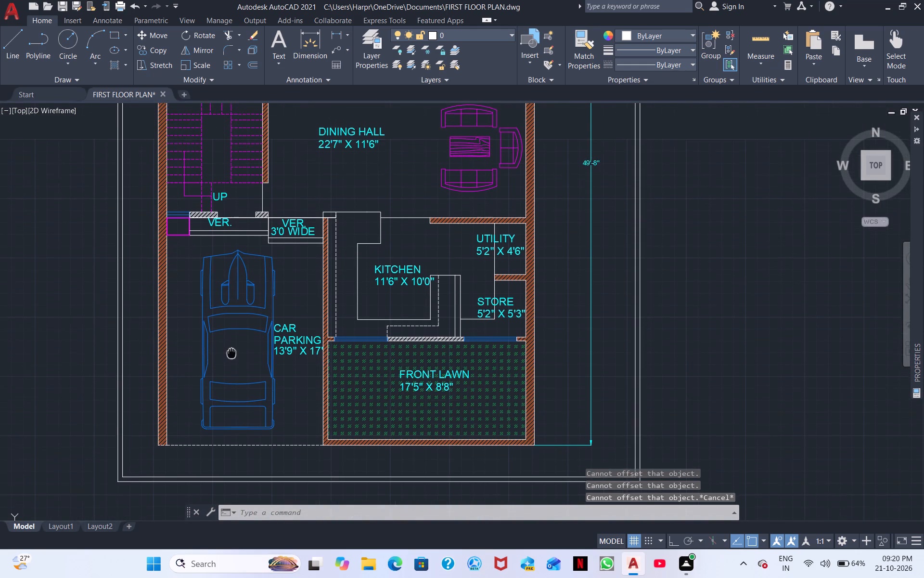
middle_click_drag(231, 352, 231, 353)
middle_click_drag(306, 243, 280, 412)
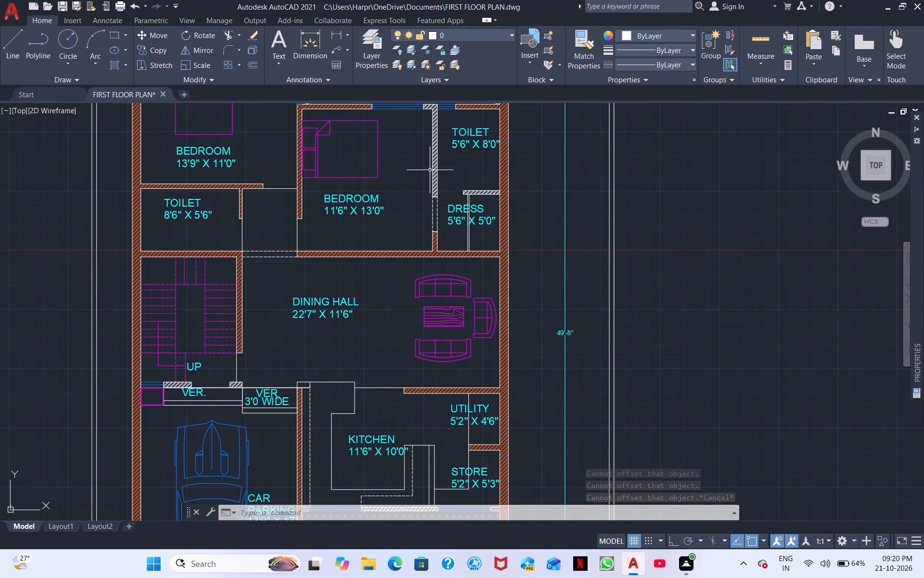
left_click(436, 163)
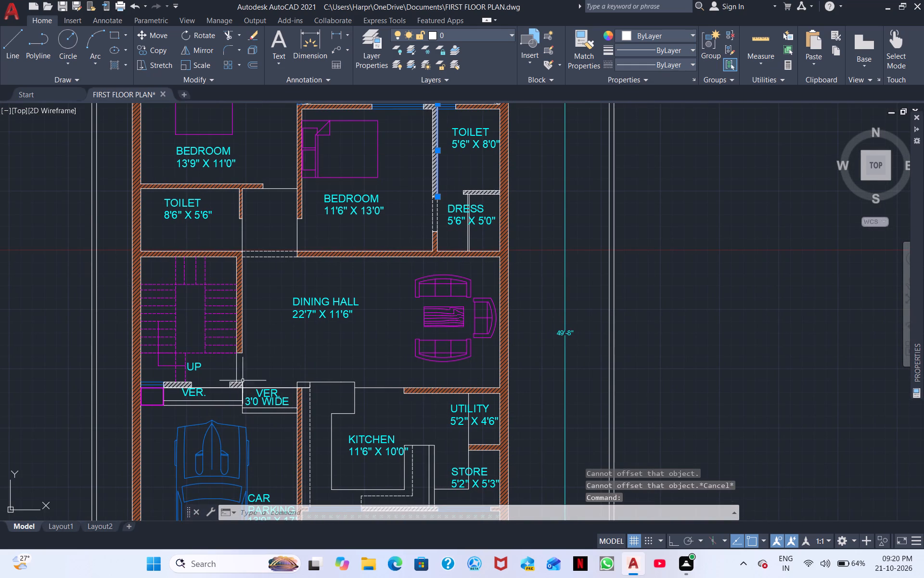
left_click(233, 384)
middle_click_drag(357, 360, 359, 343)
scroll(419, 172, "up", 2)
middle_click_drag(466, 176, 463, 191)
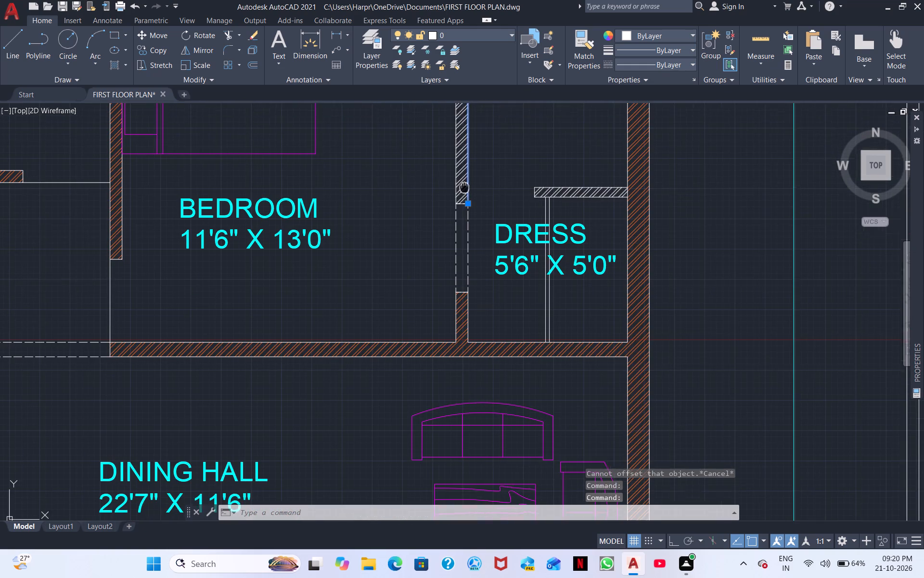
middle_click_drag(463, 191, 462, 197)
key("Escape")
left_click(457, 161)
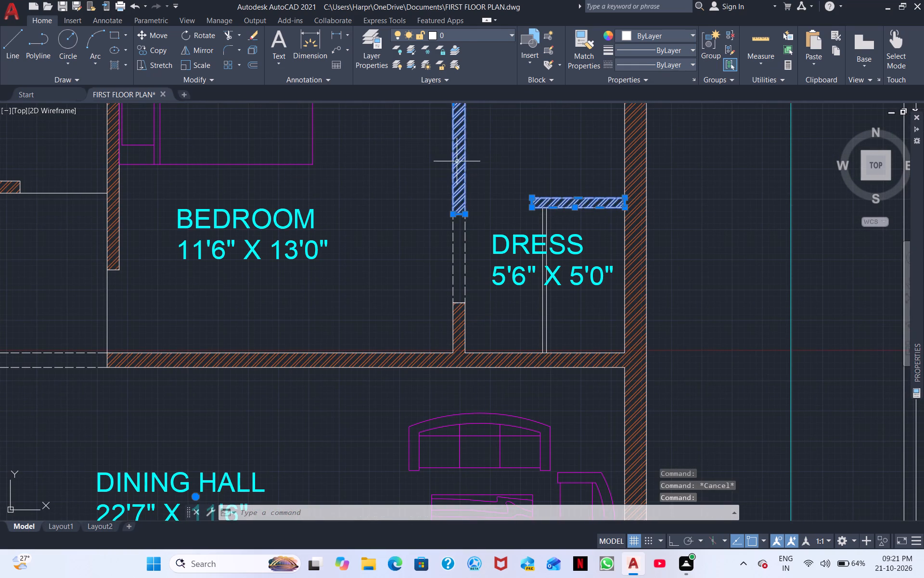
scroll(438, 245, "down", 2)
middle_click_drag(362, 314, 457, 169)
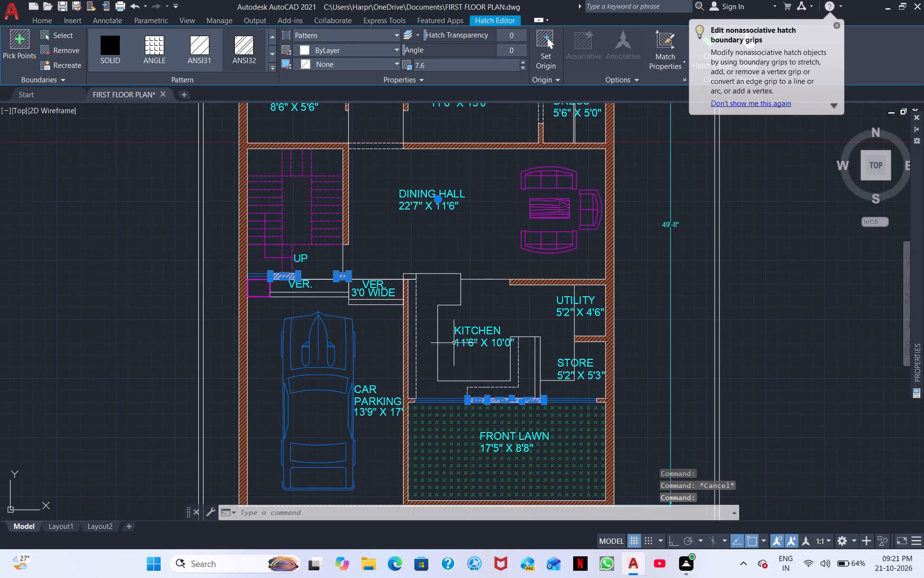
scroll(503, 265, "down", 2)
scroll(501, 273, "up", 1)
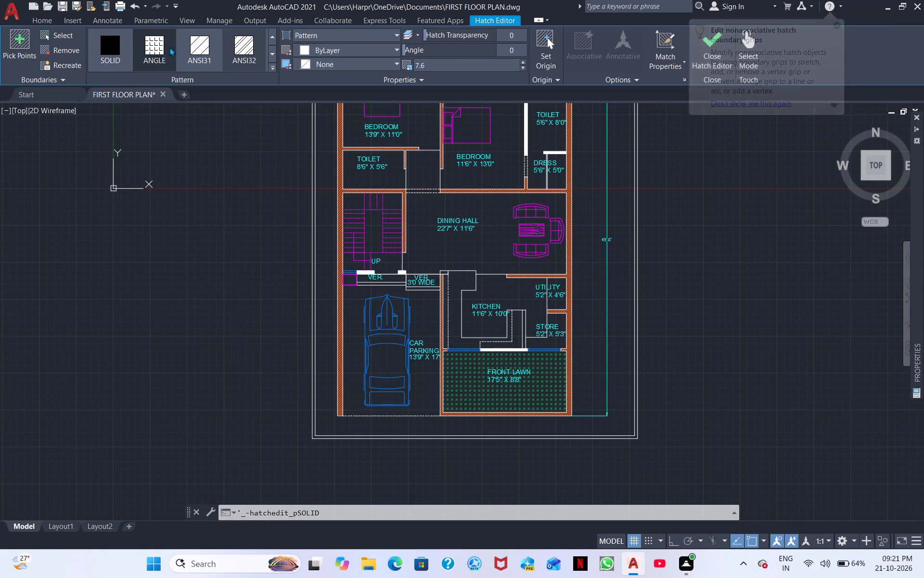
left_click(328, 47)
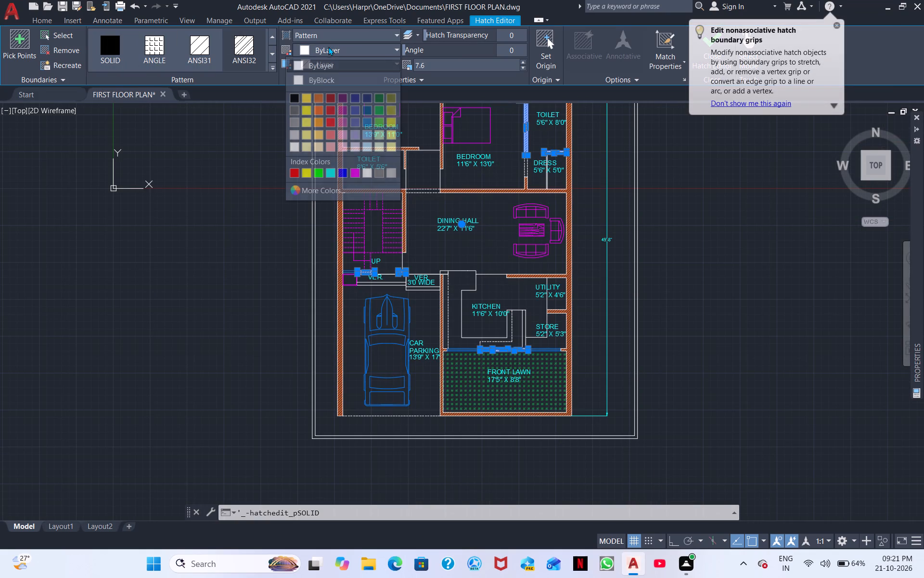
left_click(318, 110)
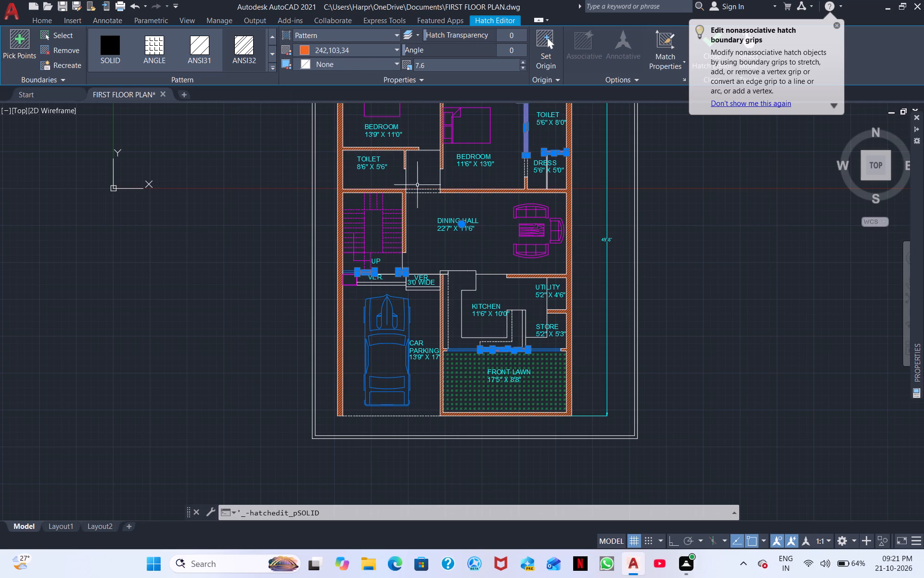
Fill the narrow strip between the two parallel partition lines in the DRESS room with a SOLID hatch in black 0,0,0.
key("Escape")
scroll(472, 239, "down", 1)
scroll(472, 239, "up", 2)
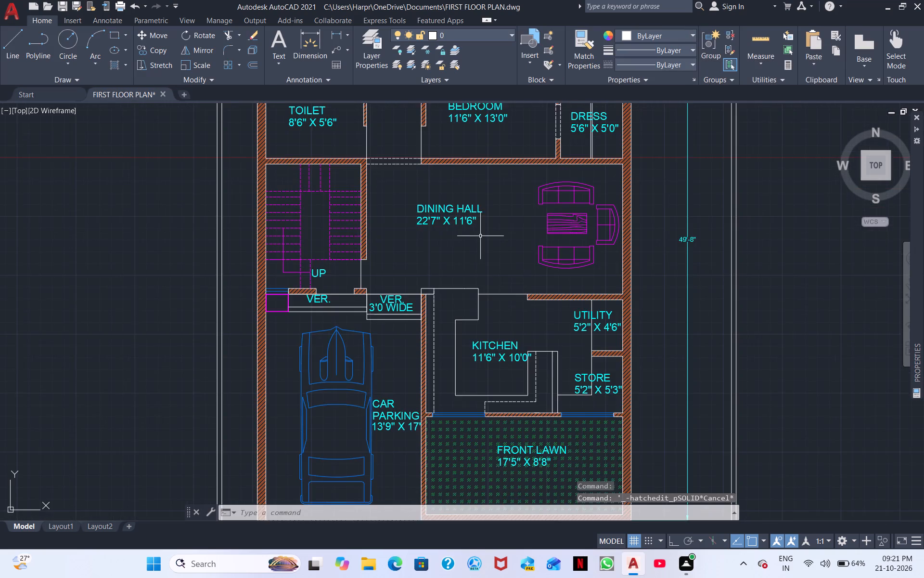
middle_click_drag(481, 236, 337, 281)
scroll(337, 281, "up", 2)
middle_click_drag(425, 251, 133, 360)
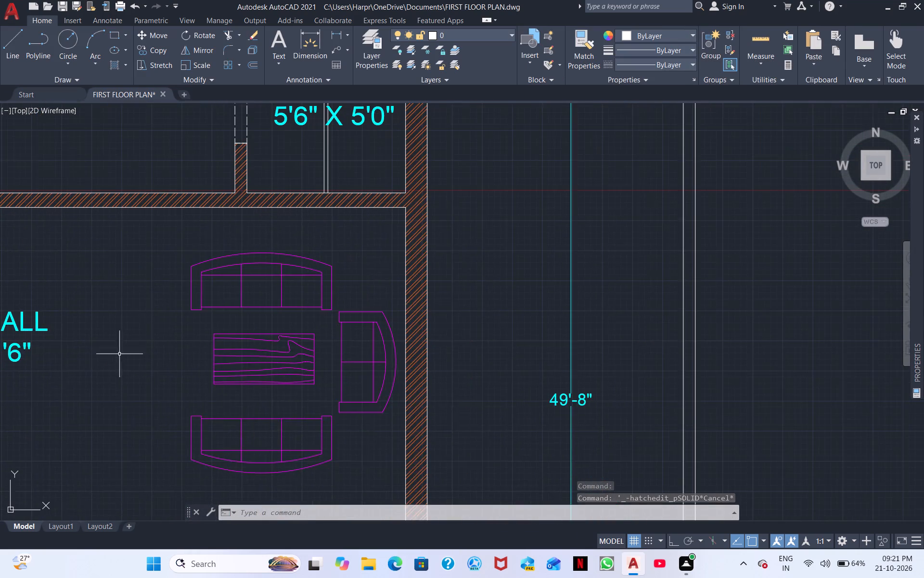
scroll(321, 190, "up", 1)
middle_click_drag(346, 179, 331, 415)
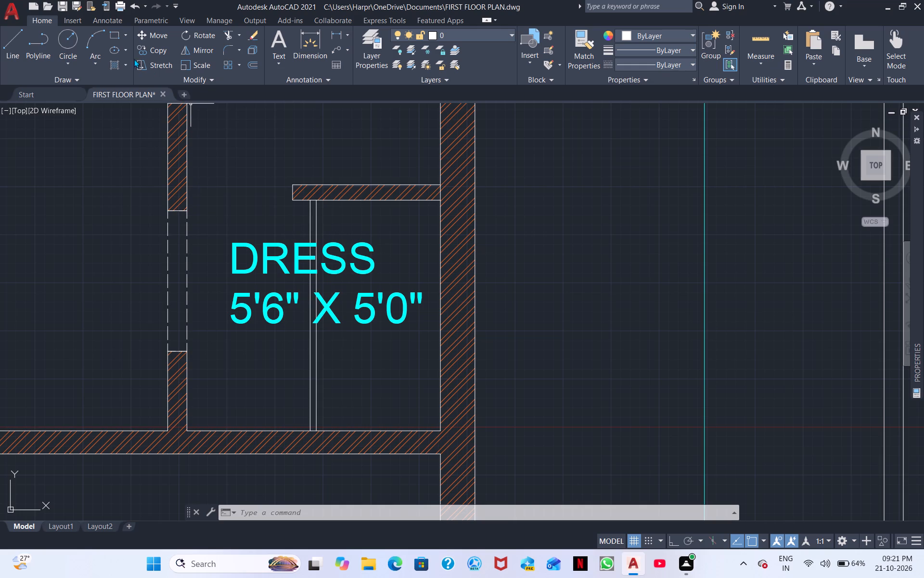
left_click(115, 68)
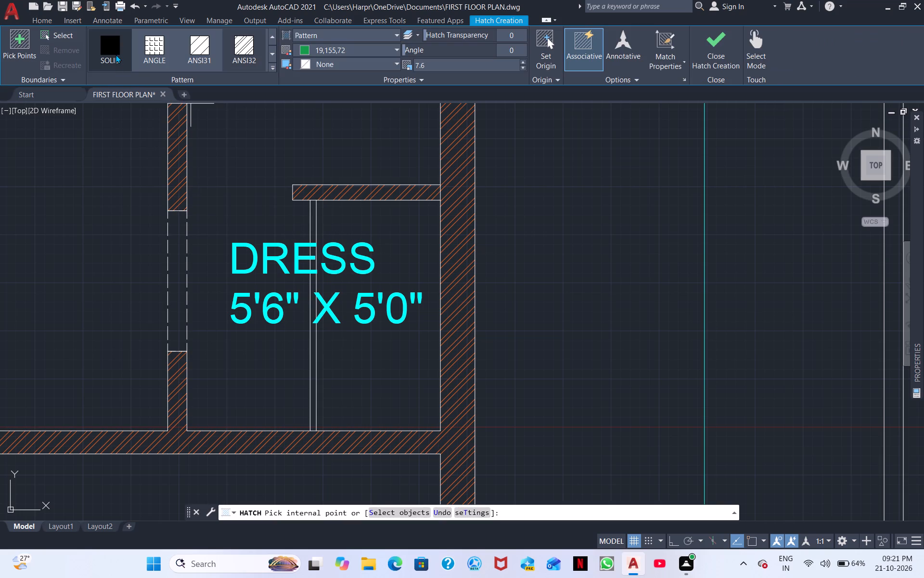
left_click(115, 54)
left_click(328, 47)
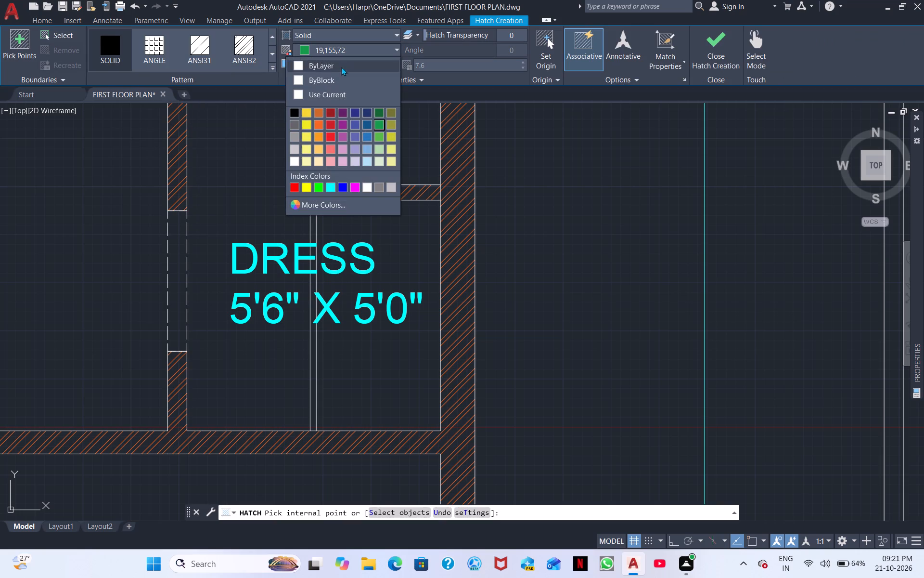
left_click(294, 116)
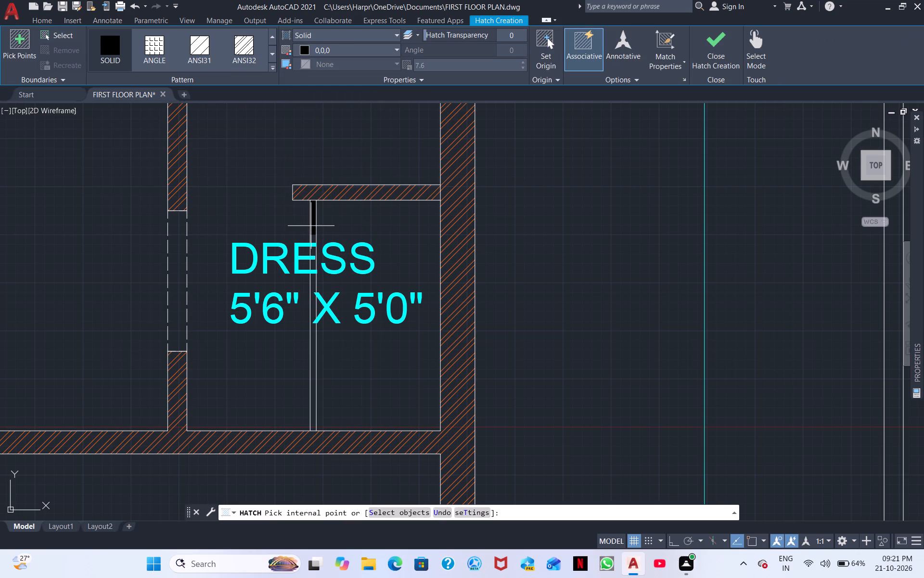
left_click(310, 224)
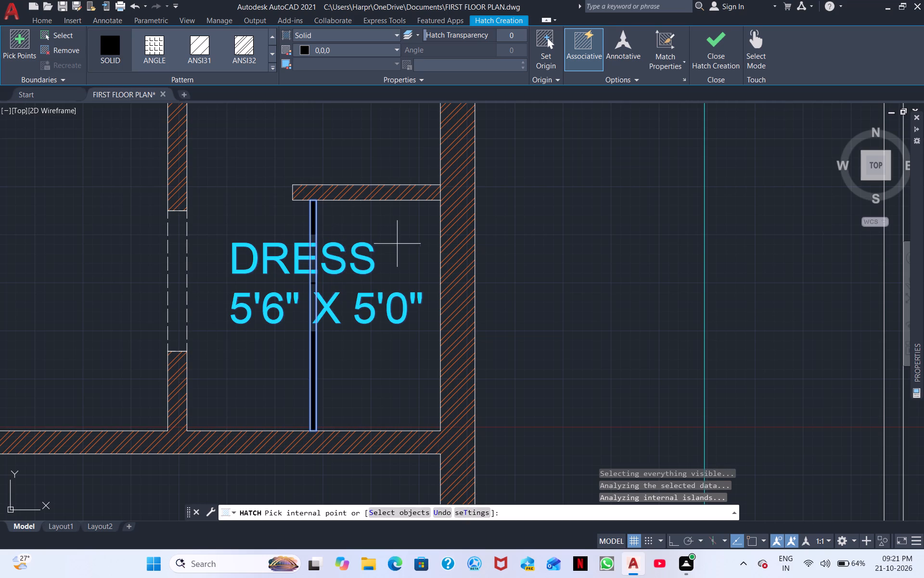
key("Escape")
Review the whole first floor plan with its hatching, dimensions and double border frame for anything left to correct.
scroll(371, 272, "down", 2)
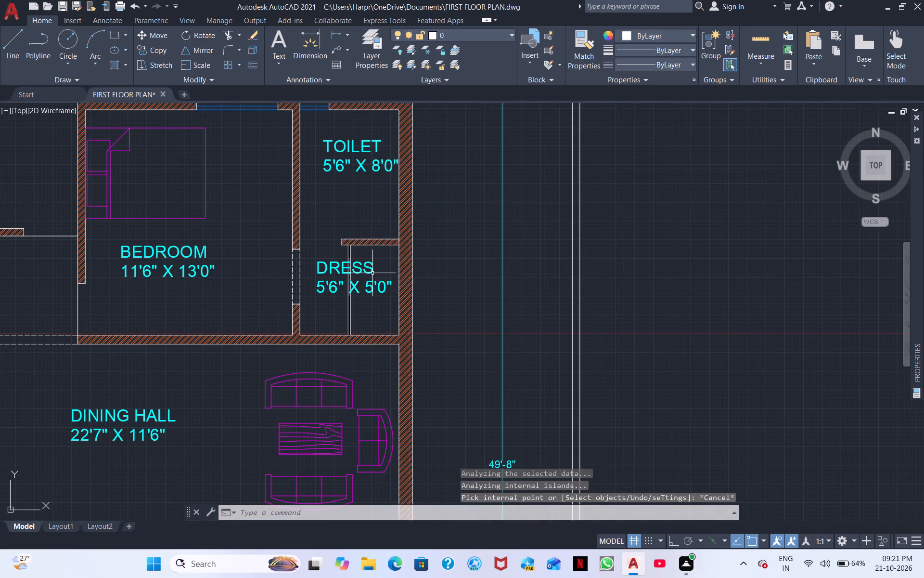
middle_click_drag(505, 263, 493, 162)
middle_click_drag(536, 219, 484, 122)
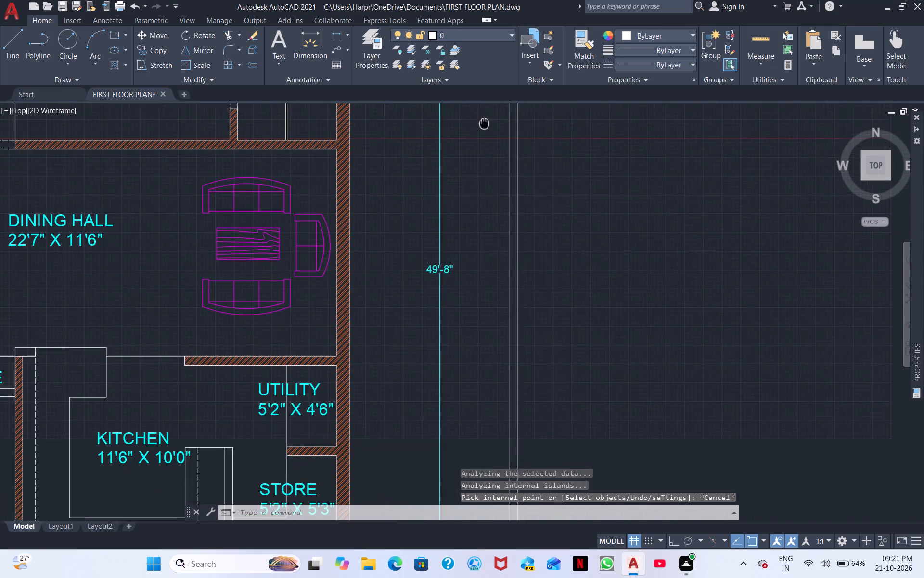
middle_click_drag(484, 122, 484, 122)
scroll(547, 221, "down", 3)
right_click(639, 245)
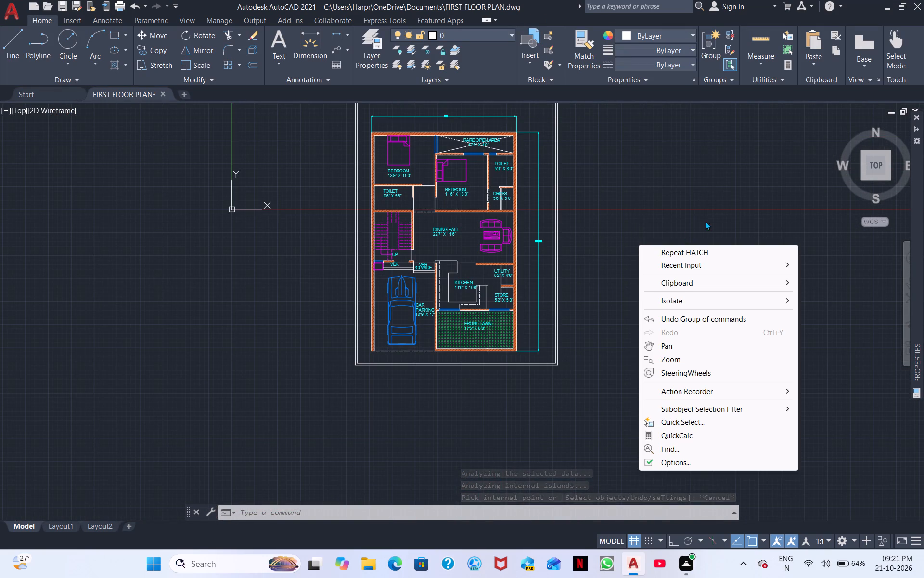
key("Escape")
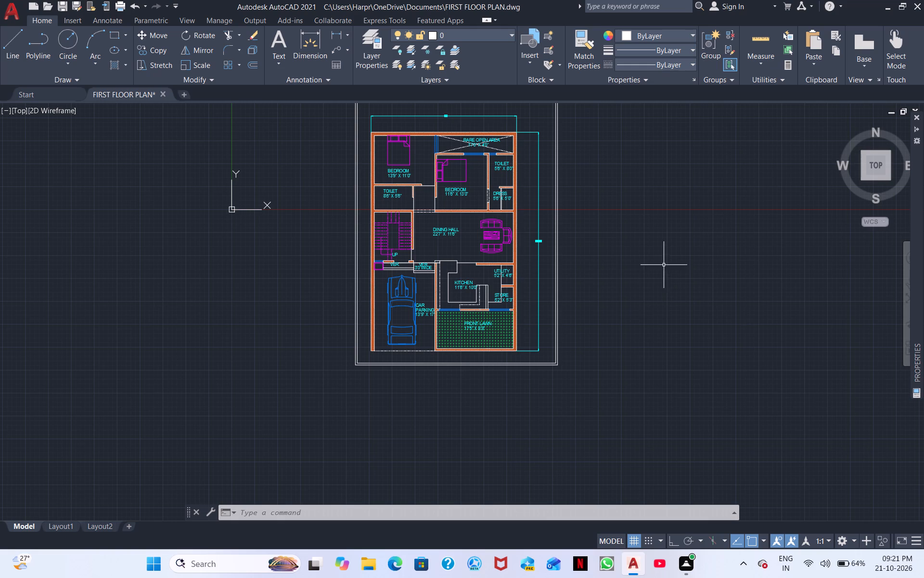
scroll(665, 259, "down", 1)
middle_click_drag(660, 310, 642, 276)
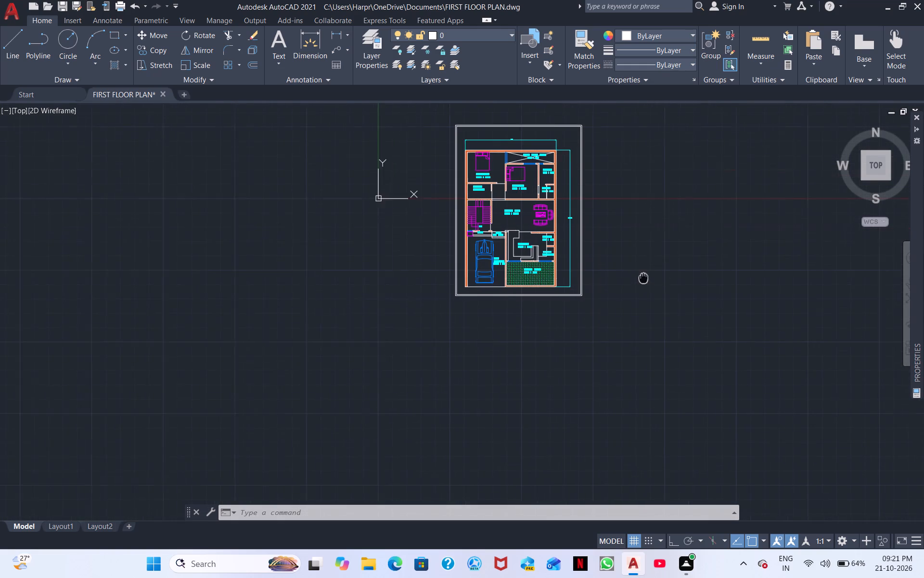
middle_click_drag(642, 276, 619, 254)
middle_click_drag(576, 275, 597, 325)
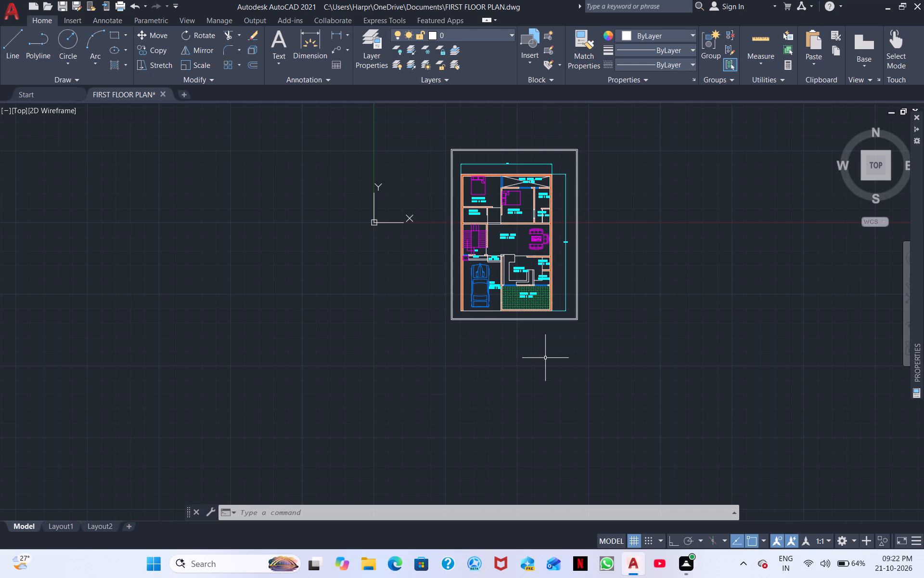
middle_click_drag(576, 360, 579, 424)
scroll(582, 419, "up", 2)
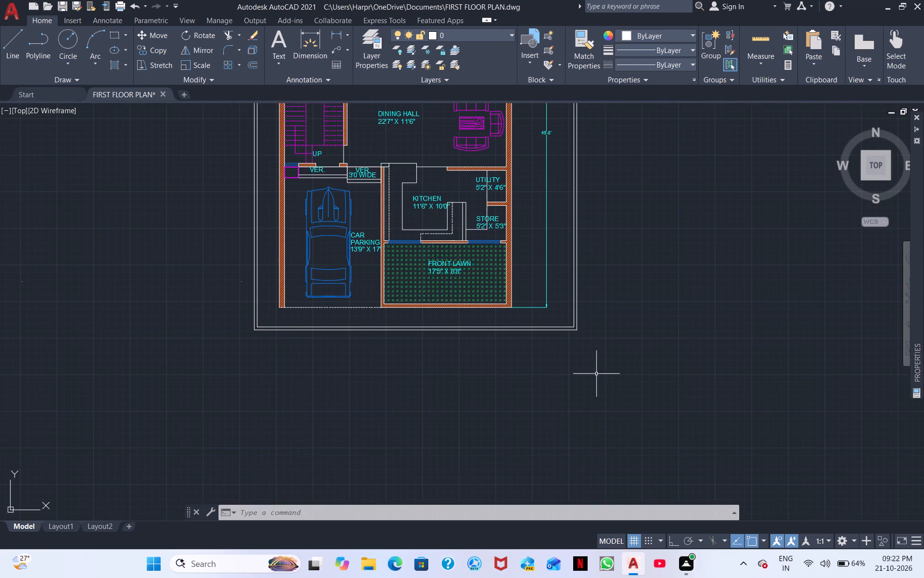
middle_click_drag(596, 374, 592, 564)
scroll(641, 460, "down", 1)
middle_click_drag(638, 459, 614, 422)
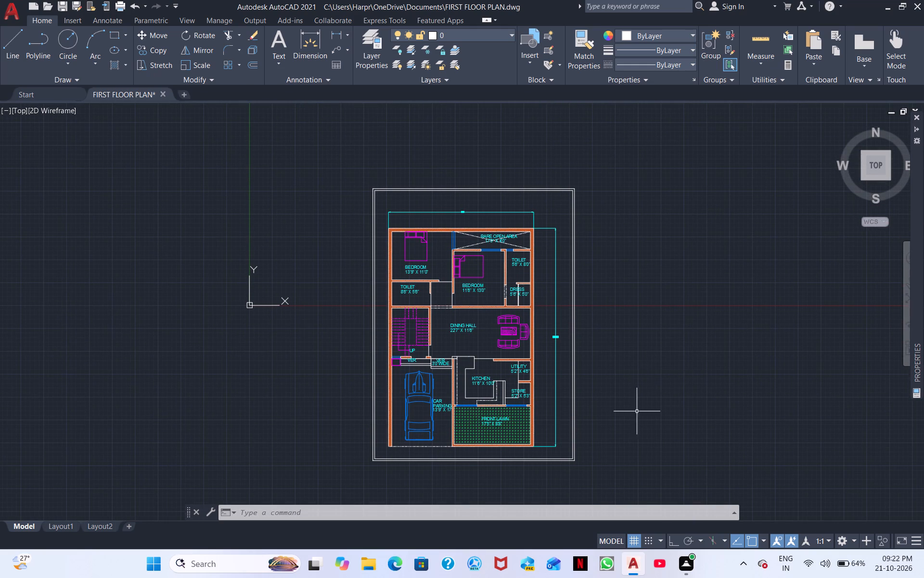
middle_click_drag(657, 390, 578, 354)
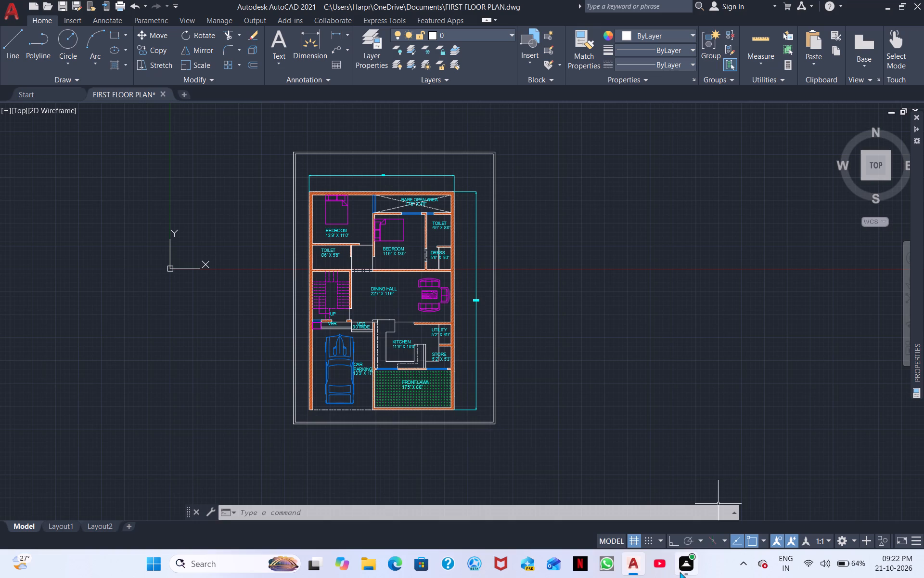
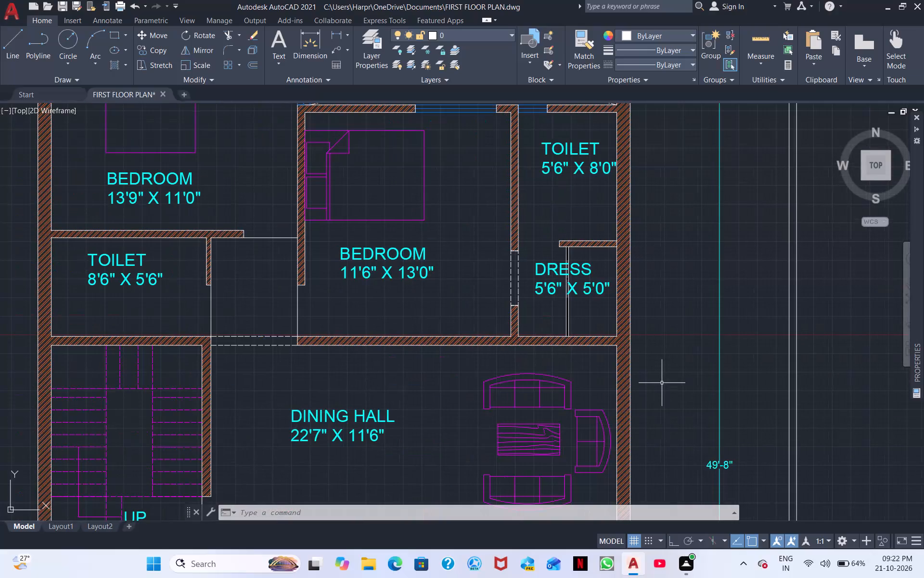
Move the UP label beside the staircase slightly to the right, away from the dashed stair line.
scroll(652, 411, "down", 1)
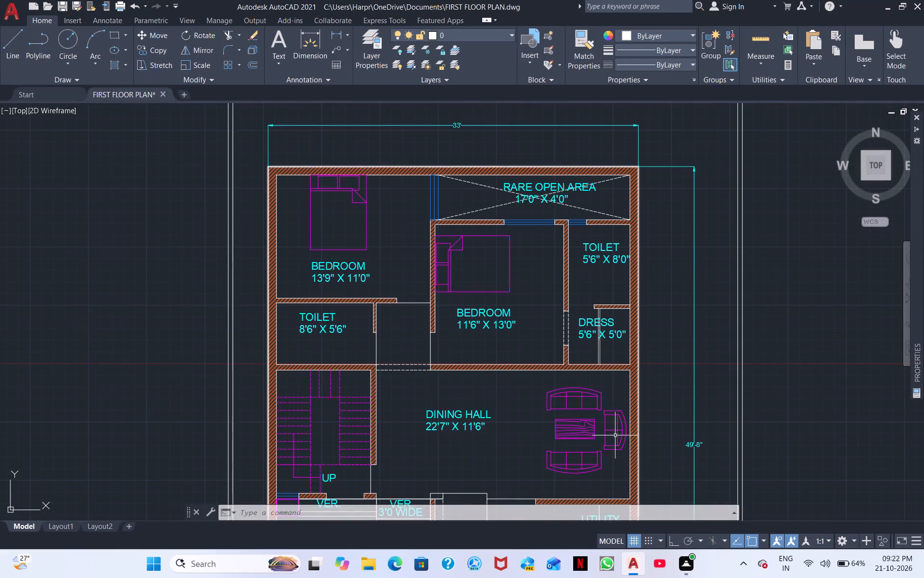
middle_click_drag(438, 417, 517, 263)
scroll(479, 300, "up", 3)
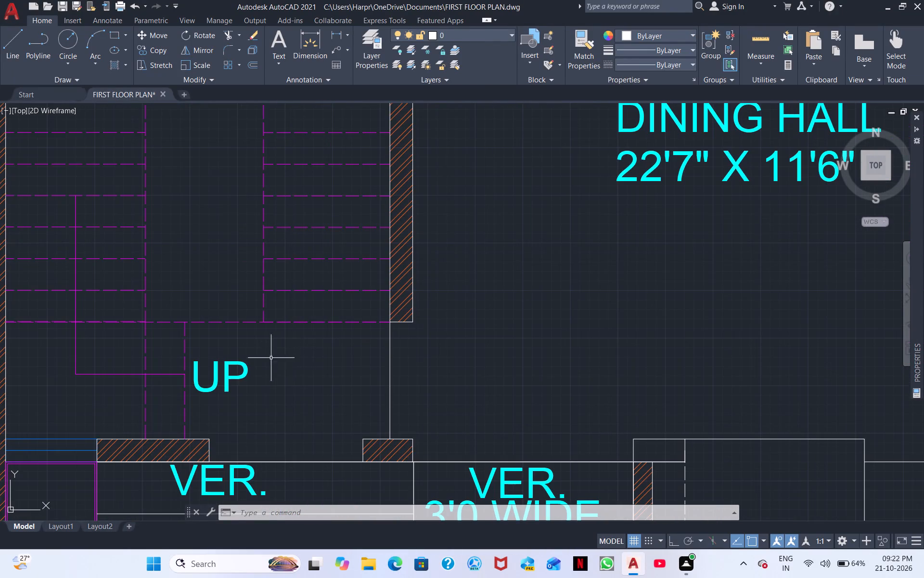
scroll(261, 372, "up", 2)
middle_click_drag(407, 343, 649, 285)
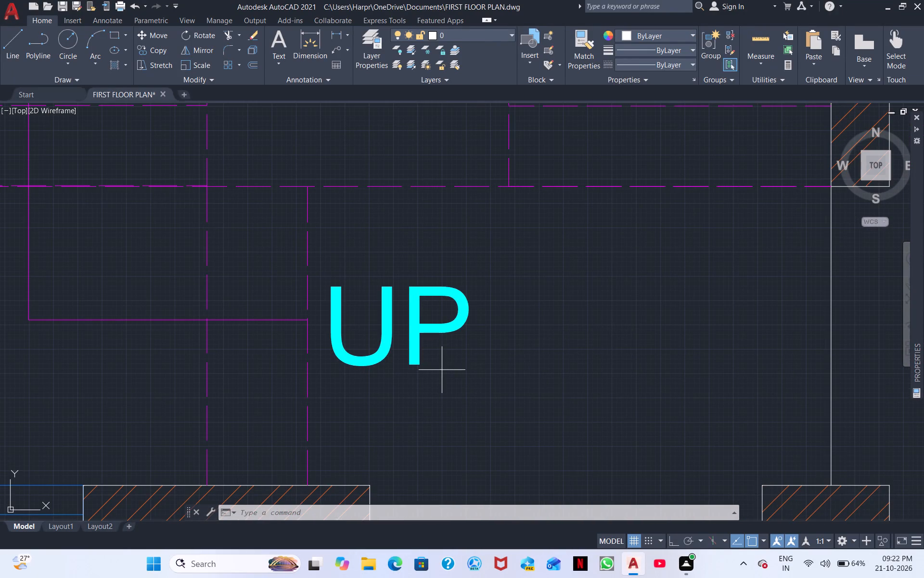
left_click(442, 370)
left_click(364, 308)
right_click(364, 309)
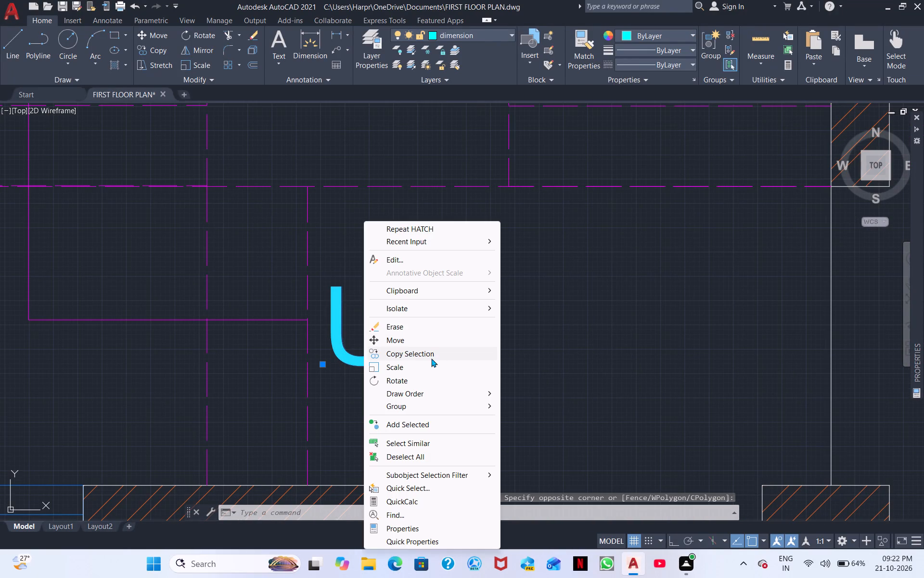
left_click(411, 339)
left_click_drag(386, 332, 399, 332)
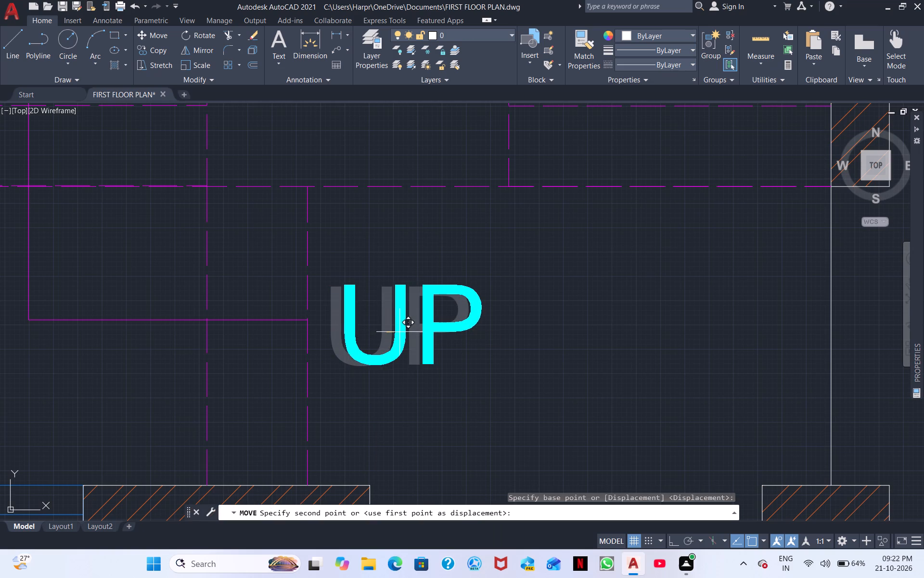
left_click_drag(399, 332, 406, 333)
left_click(406, 333)
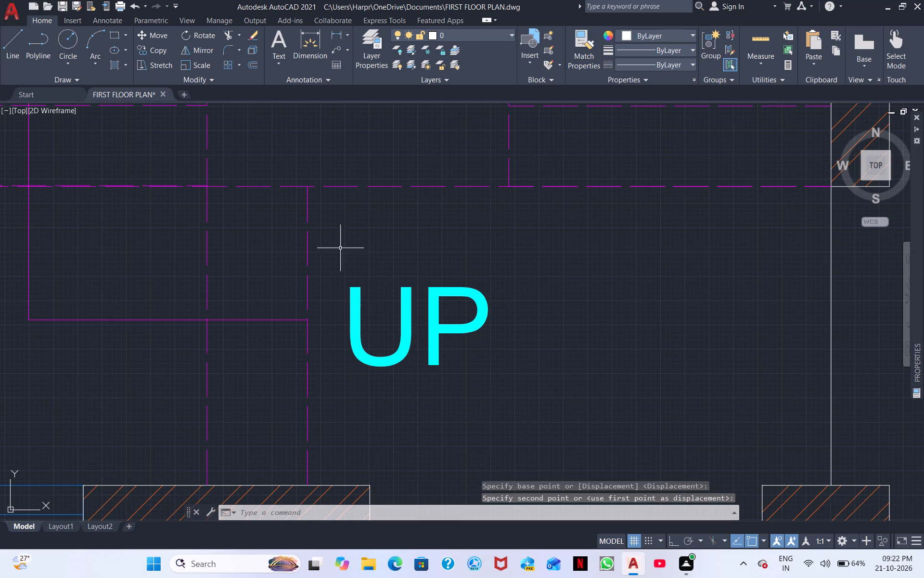
On the furniture layer, draw two lines forming the upper half of an arrowhead at the end of the stair direction line.
left_click(469, 39)
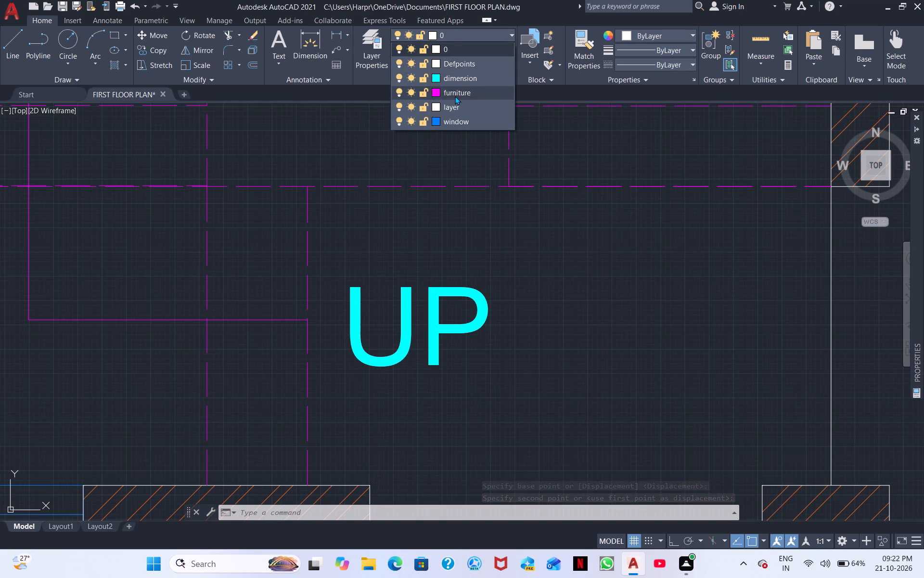
left_click(455, 96)
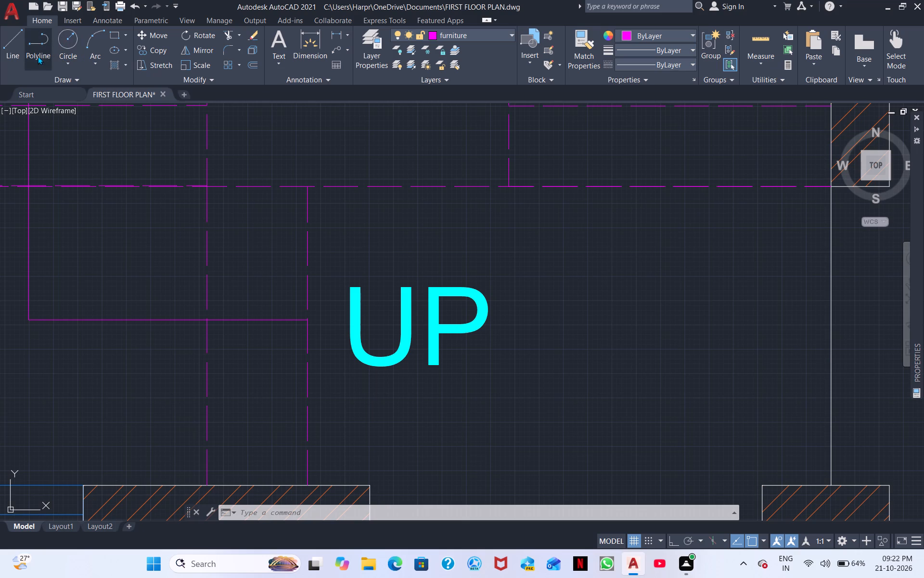
left_click(22, 48)
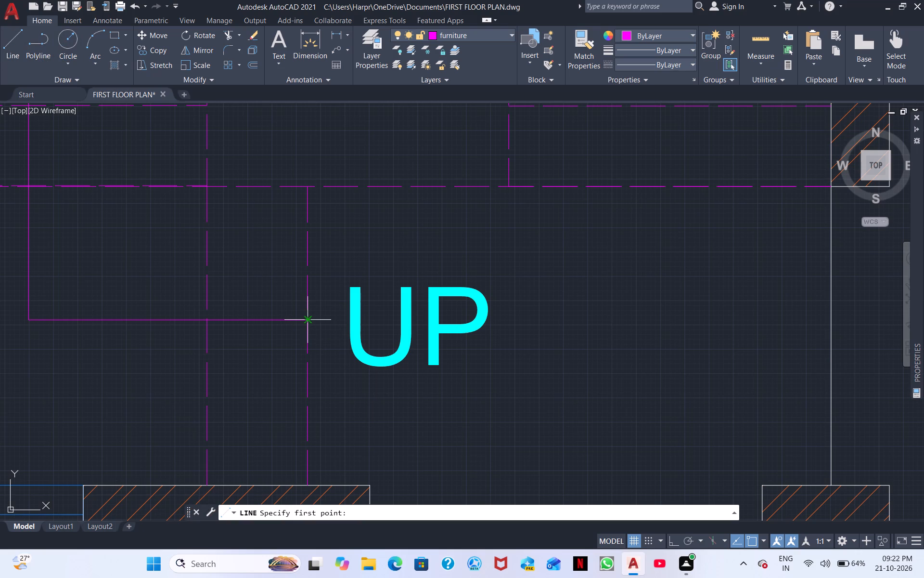
double_click(308, 323)
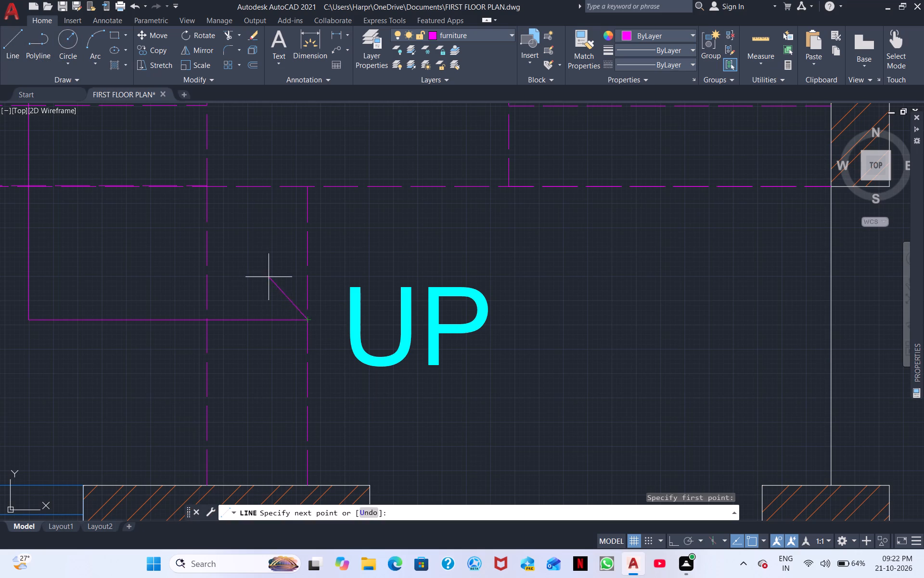
left_click(673, 543)
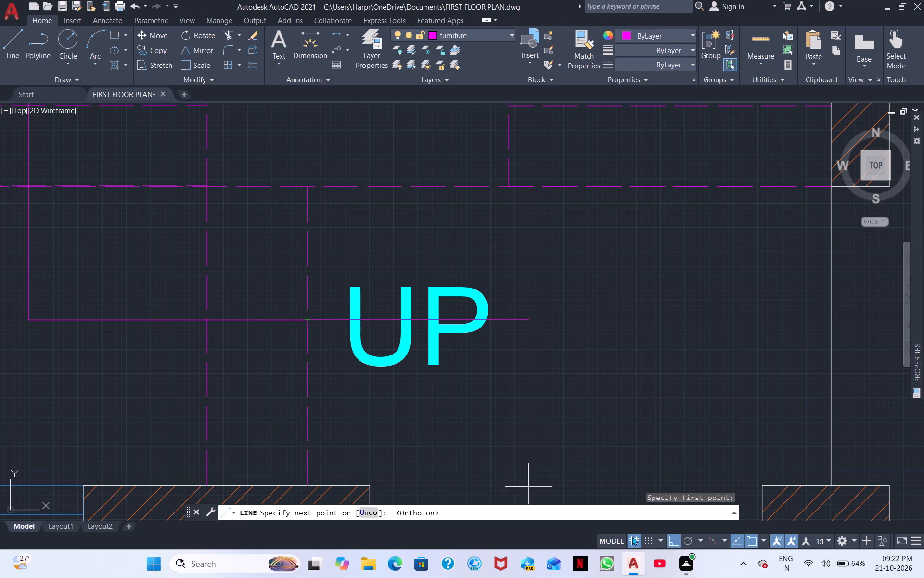
left_click(679, 540)
left_click(238, 273)
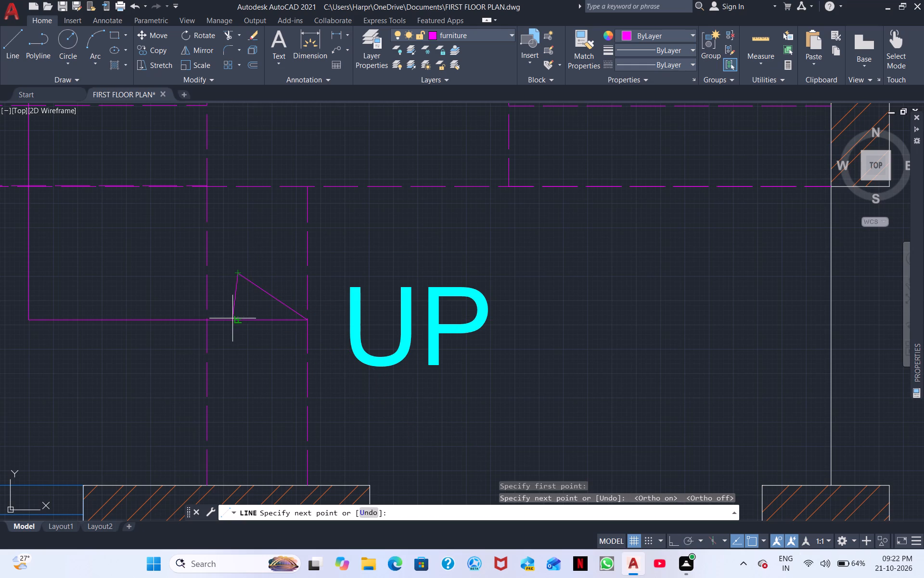
left_click(239, 319)
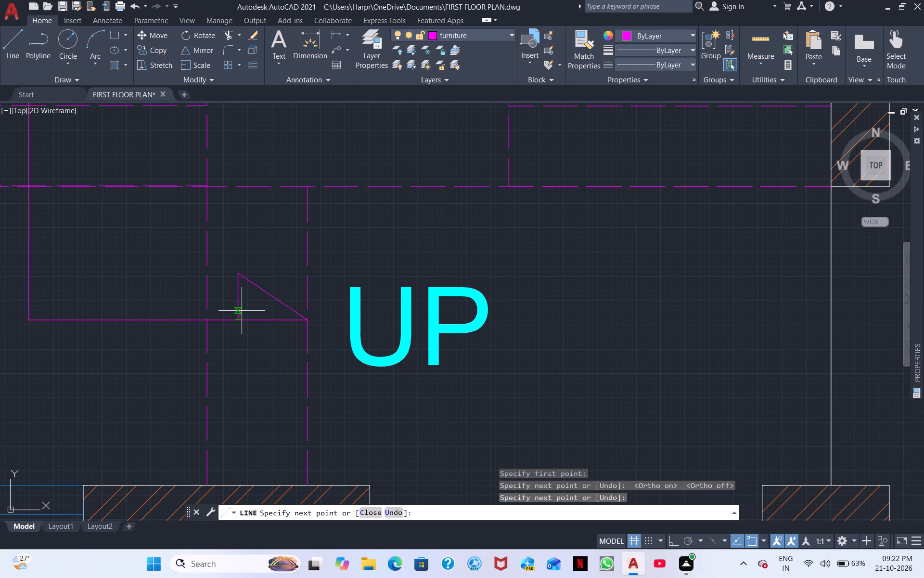
key("Escape")
Mirror the half arrowhead about the stair direction line, keeping the original lines.
left_click(286, 312)
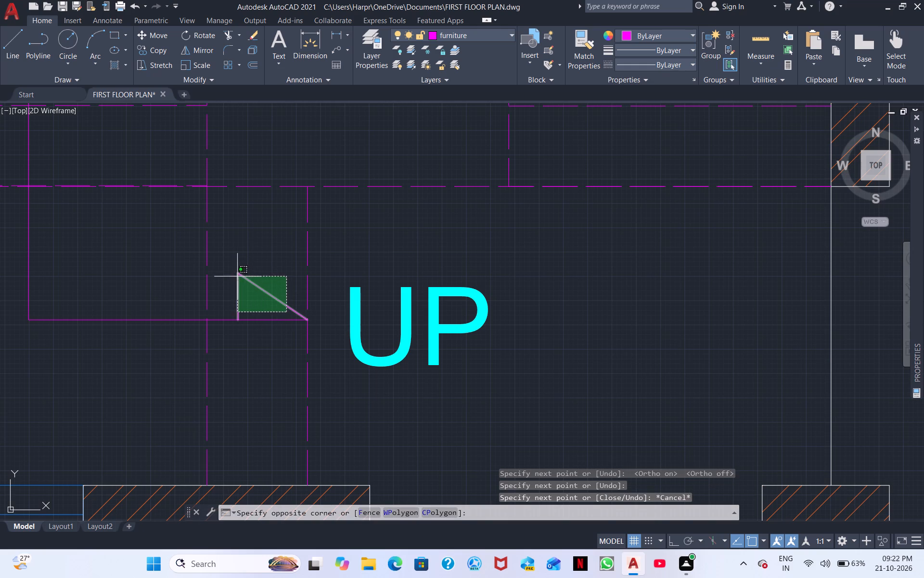
left_click(235, 275)
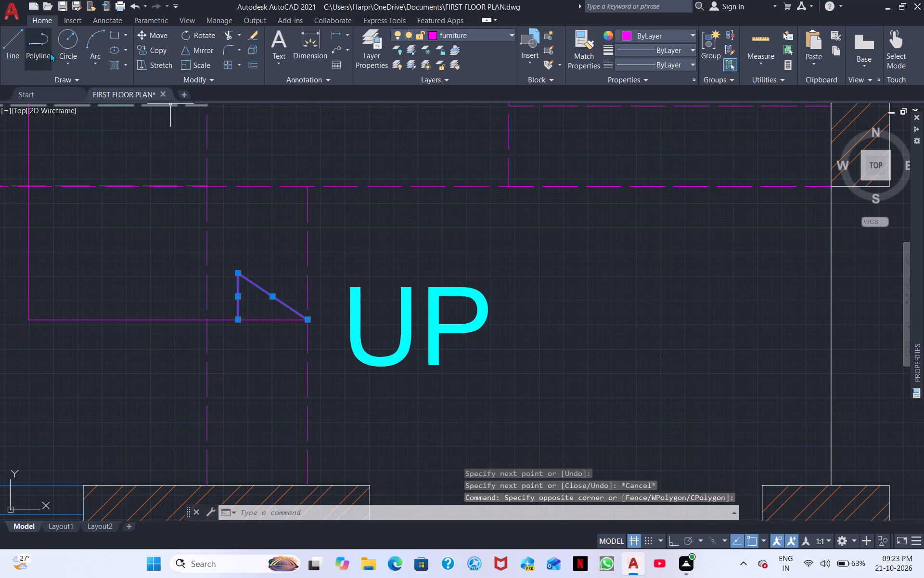
left_click(199, 51)
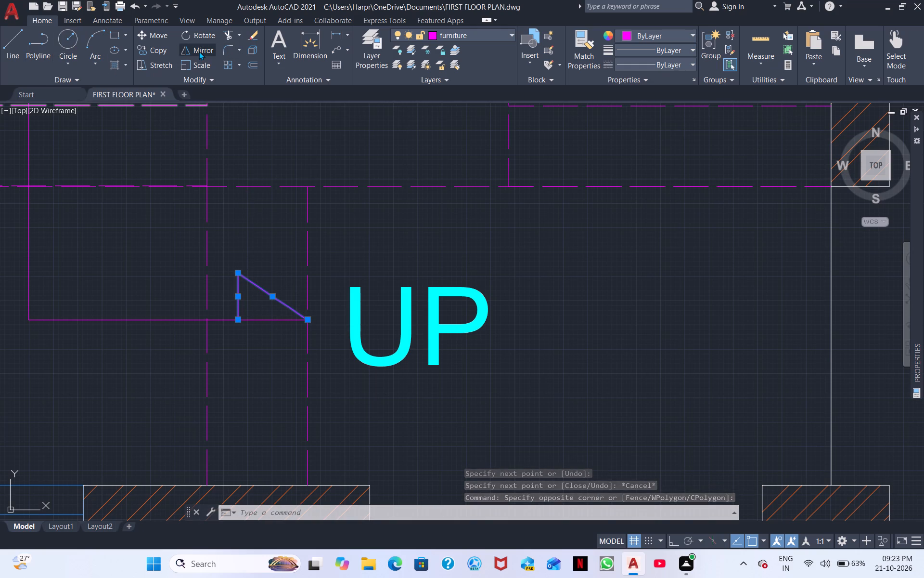
left_click(303, 322)
left_click(236, 317)
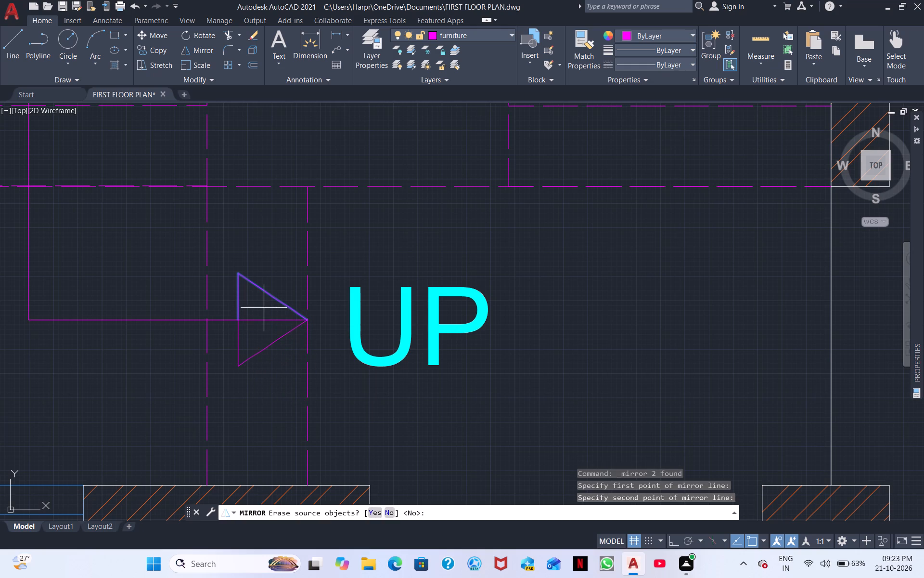
right_click(264, 307)
left_click(317, 313)
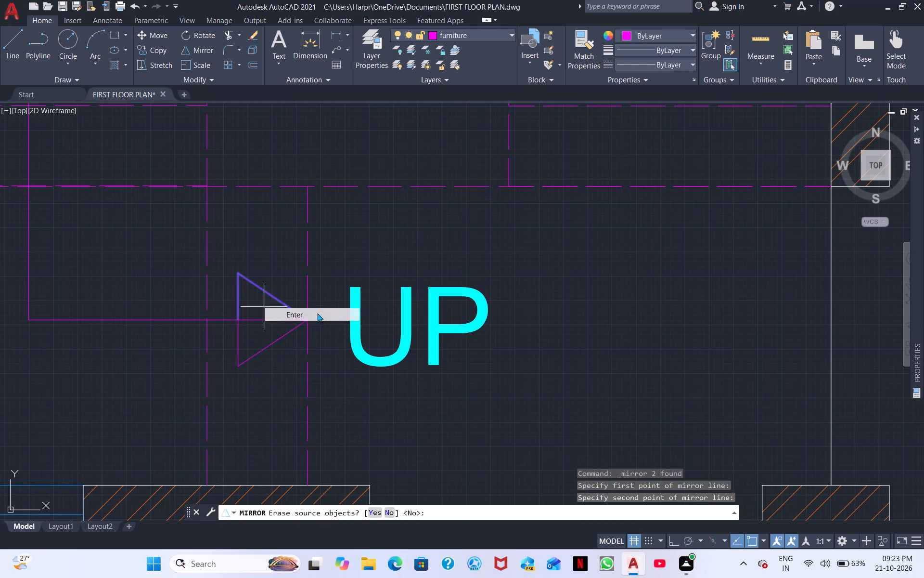
Fill both halves of the stair arrowhead with a solid hatch in colour 147,39,143.
left_click(115, 63)
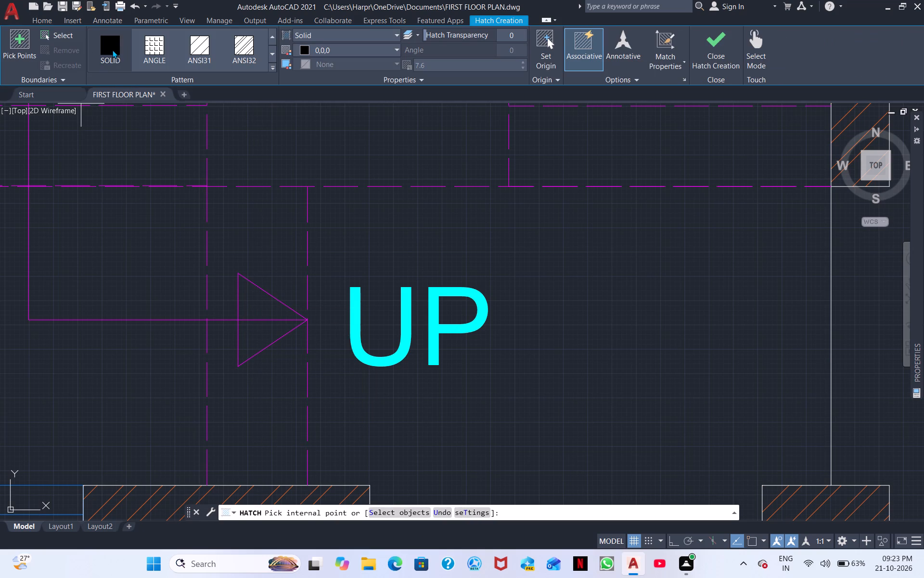
left_click(368, 50)
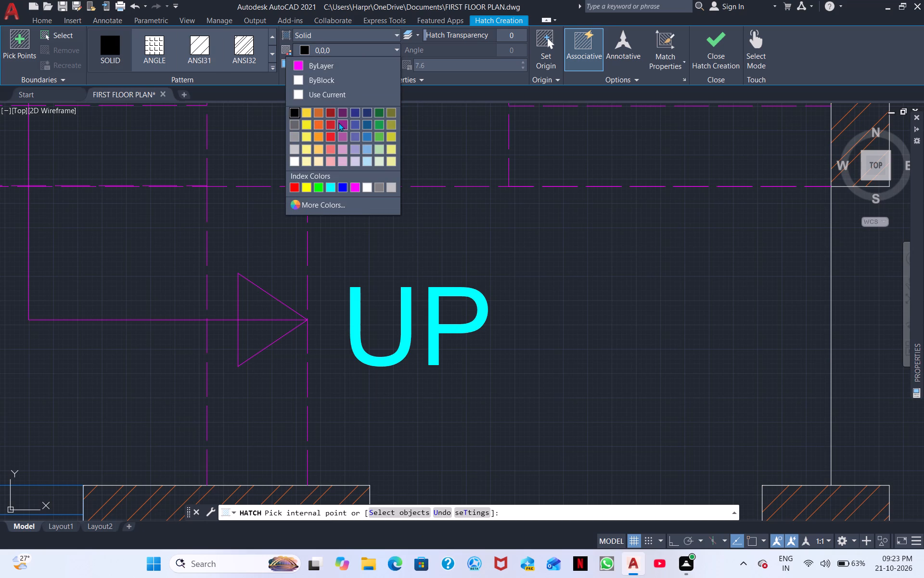
left_click(338, 122)
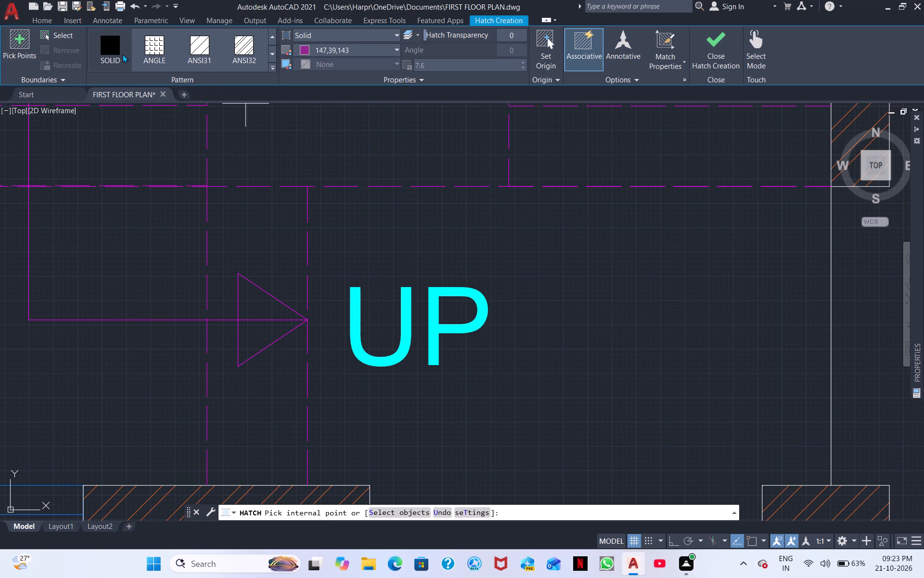
left_click(269, 321)
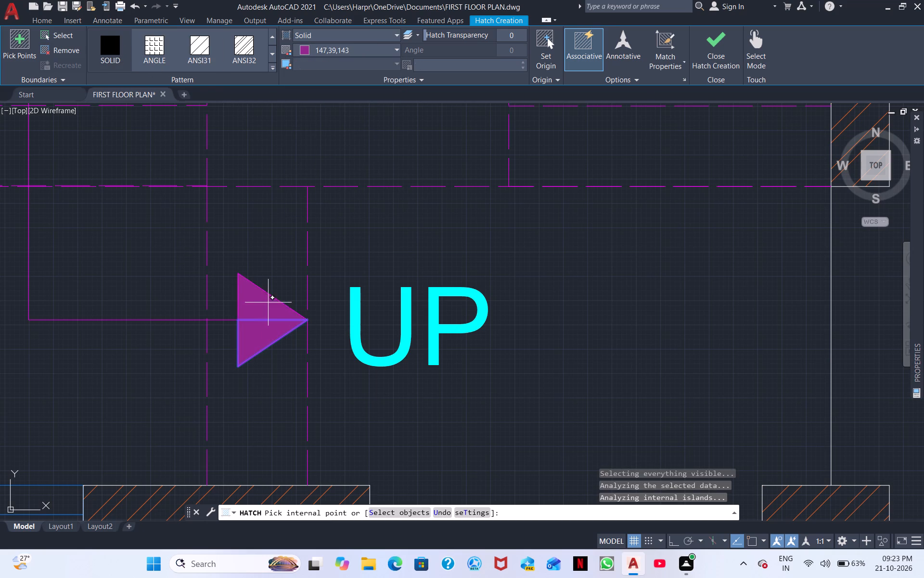
left_click(268, 302)
key("Escape")
Put the double rectangular border around the floor plan on the window layer.
scroll(312, 308, "down", 2)
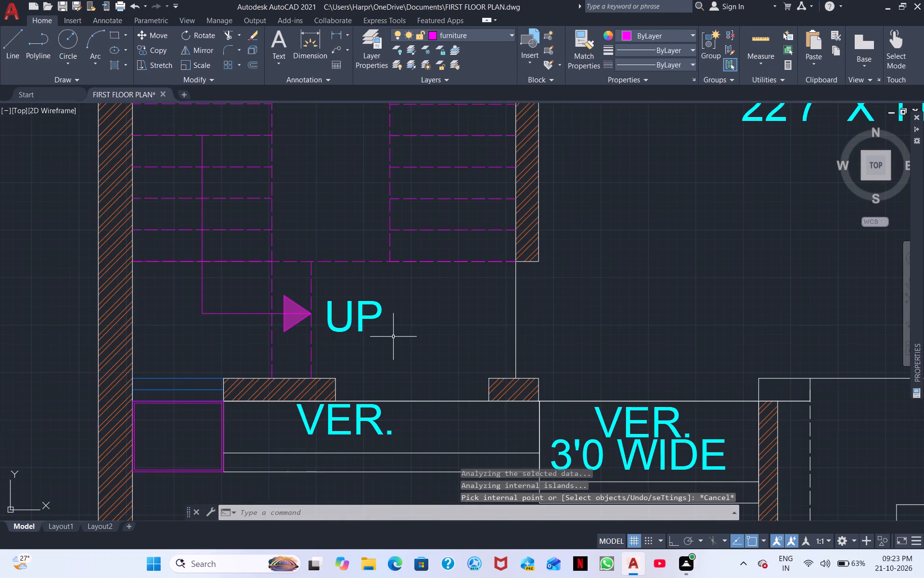
scroll(393, 337, "down", 1)
middle_click_drag(409, 339, 245, 238)
middle_click_drag(365, 364, 274, 279)
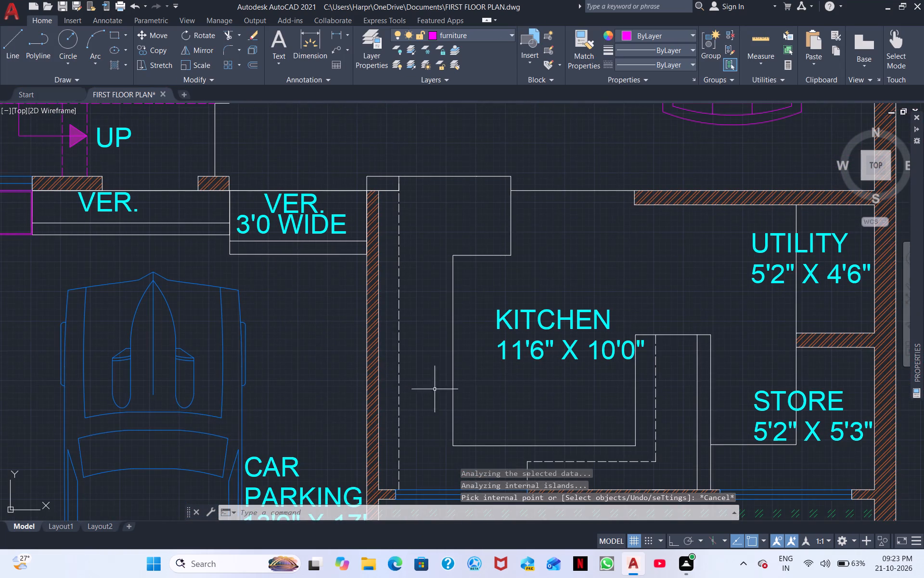
middle_click_drag(466, 357, 282, 247)
key("Escape")
scroll(526, 315, "down", 1)
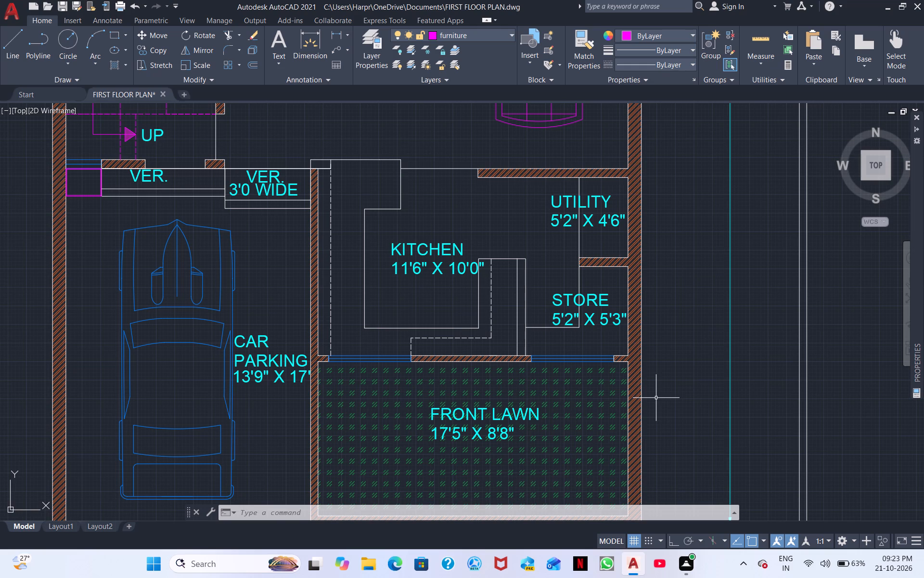
scroll(532, 331, "down", 2)
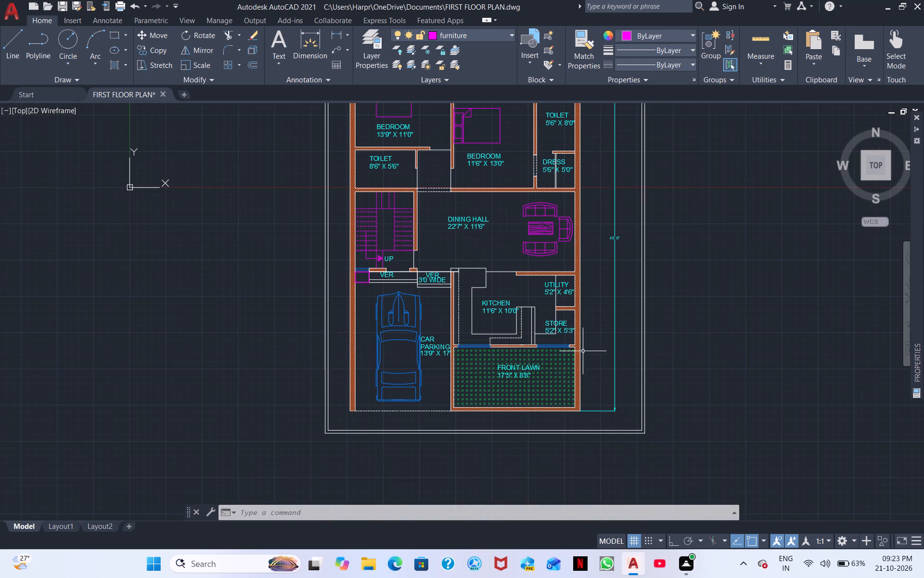
middle_click_drag(618, 387, 639, 331)
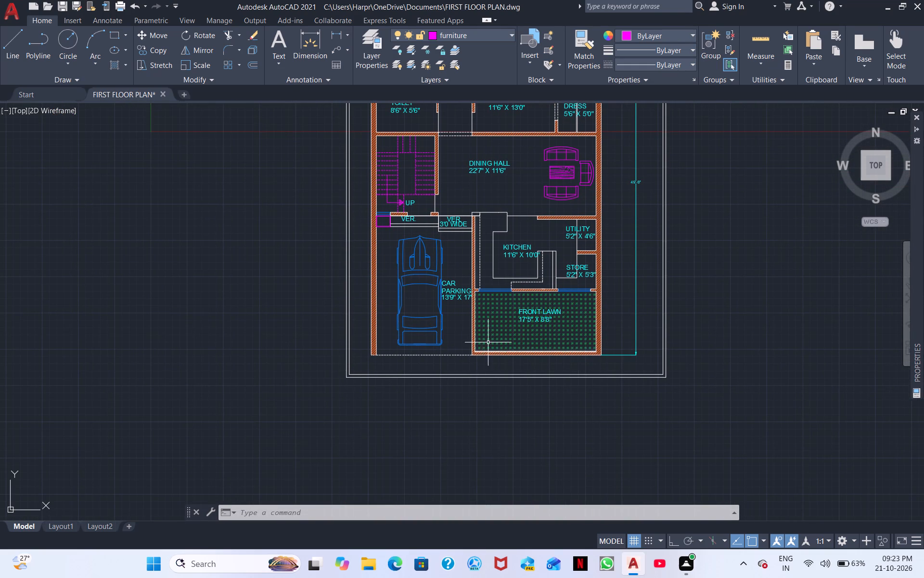
left_click(615, 386)
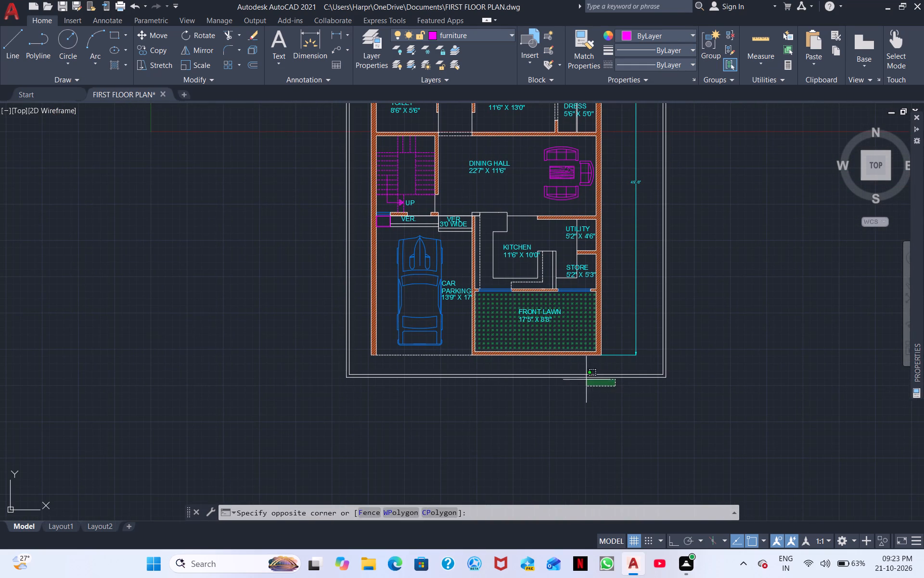
left_click(564, 368)
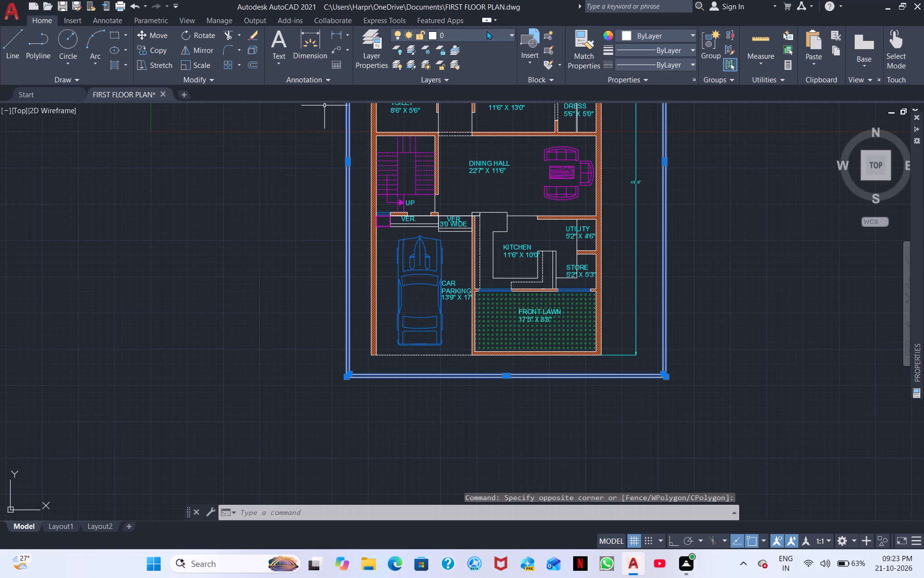
left_click(482, 40)
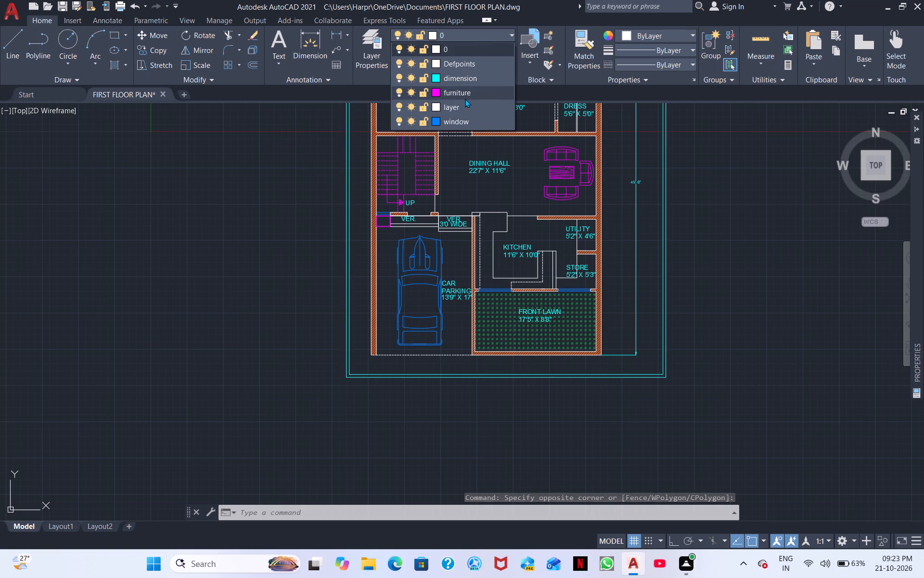
left_click(462, 128)
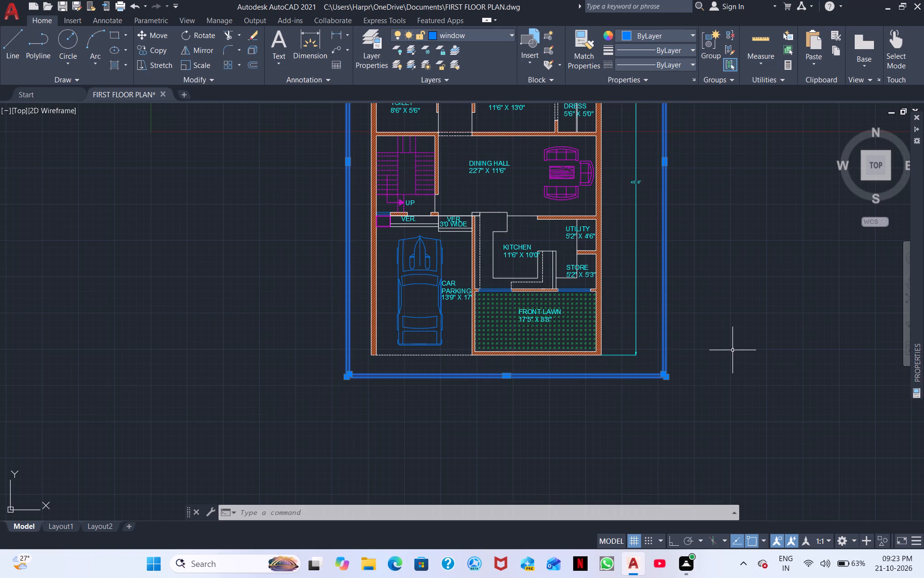
key("Escape")
Examine the whole floor plan and its border, from the bedrooms down to the front lawn.
scroll(709, 359, "down", 2)
middle_click_drag(668, 370, 637, 483)
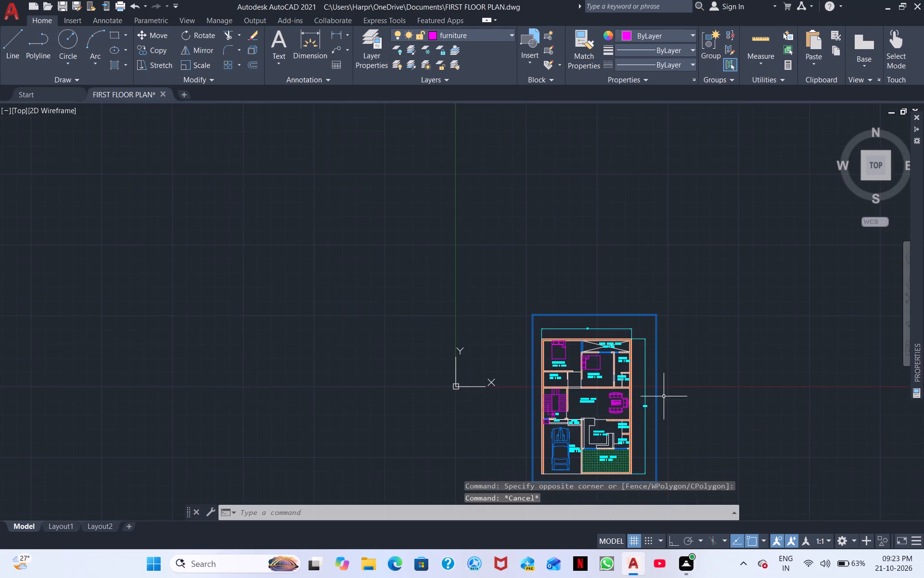
scroll(664, 395, "up", 3)
middle_click_drag(665, 381, 679, 450)
scroll(682, 452, "down", 1)
middle_click_drag(713, 444, 685, 223)
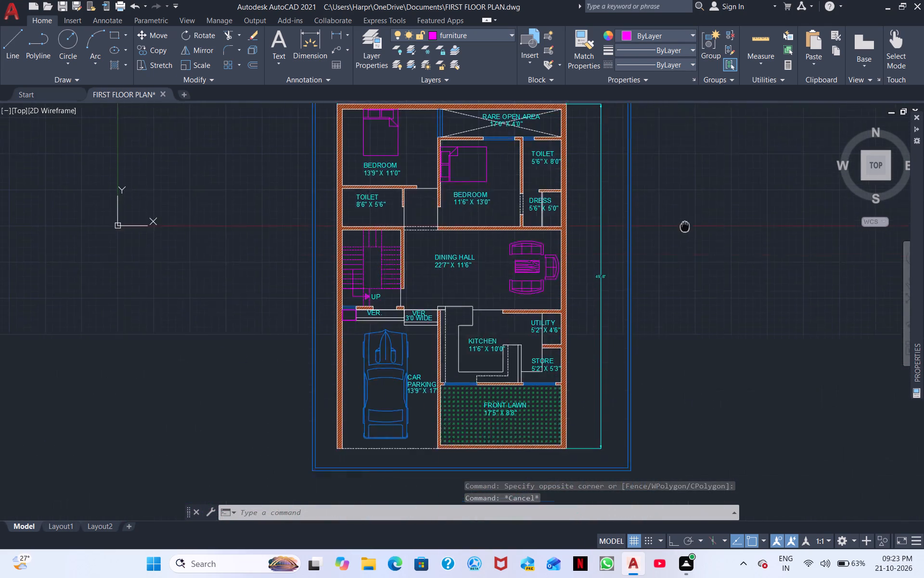
middle_click_drag(685, 223, 689, 209)
middle_click_drag(705, 301, 725, 296)
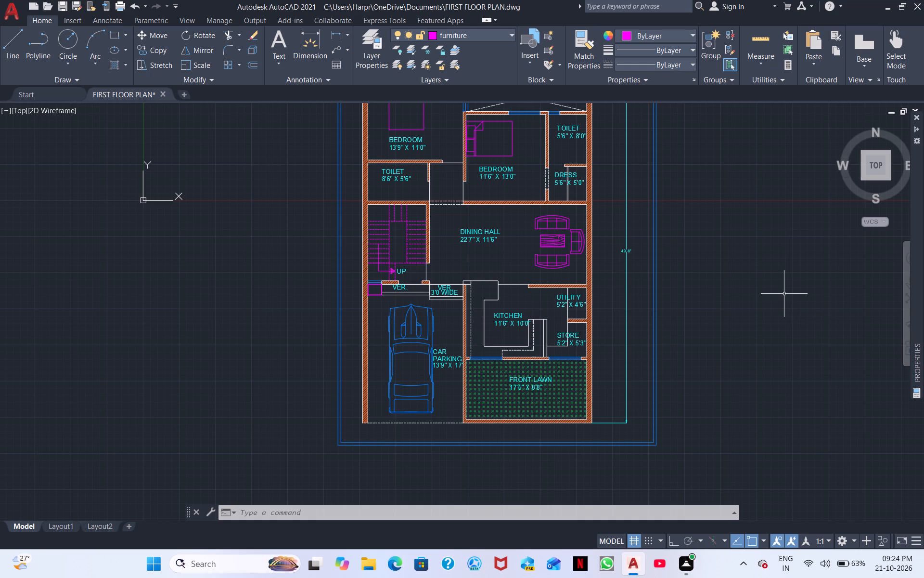
Replace the text of the overall vertical dimension beside the plan with 50'.
scroll(608, 263, "up", 2)
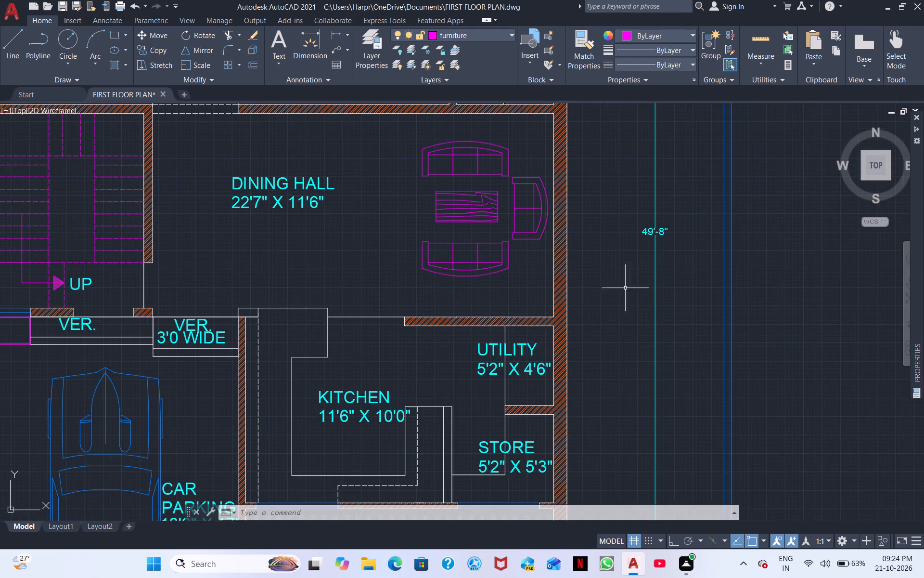
middle_click_drag(629, 303, 631, 387)
double_click(664, 314)
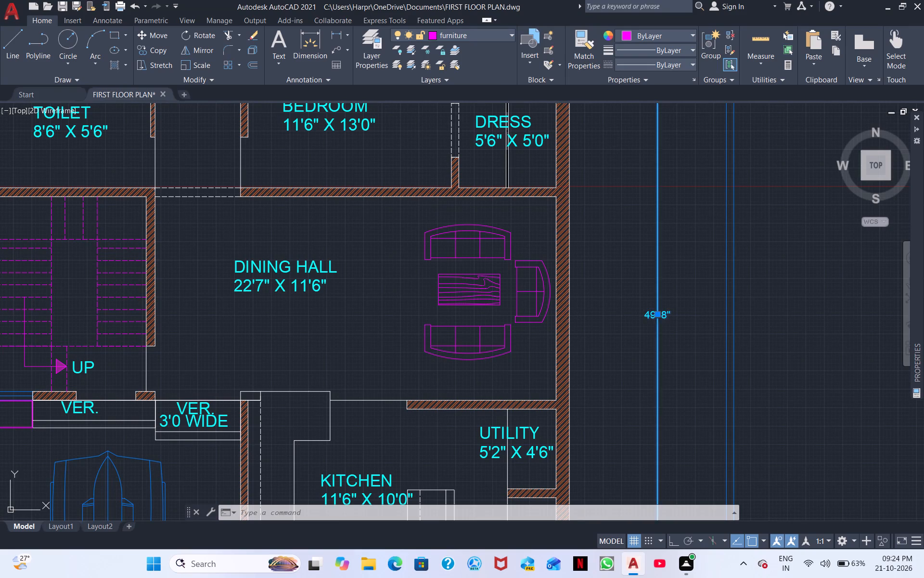
left_click(676, 320)
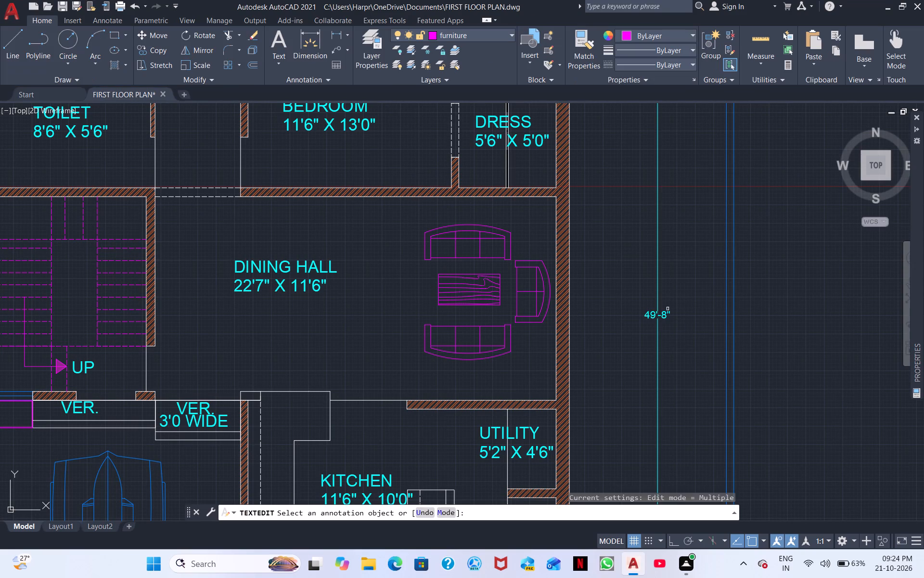
left_click(665, 317)
left_click(665, 317)
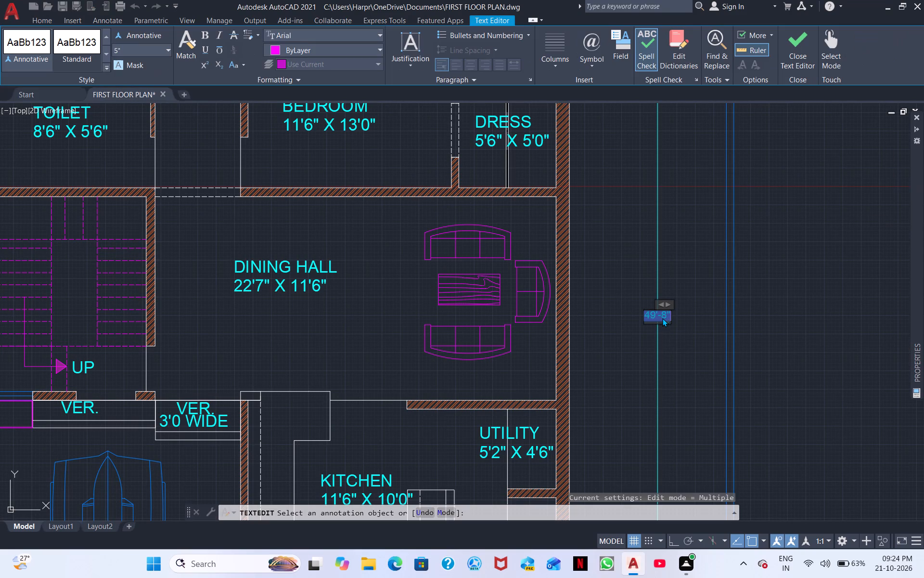
scroll(662, 318, "up", 3)
left_click_drag(675, 306, 647, 315)
key("BackSpace")
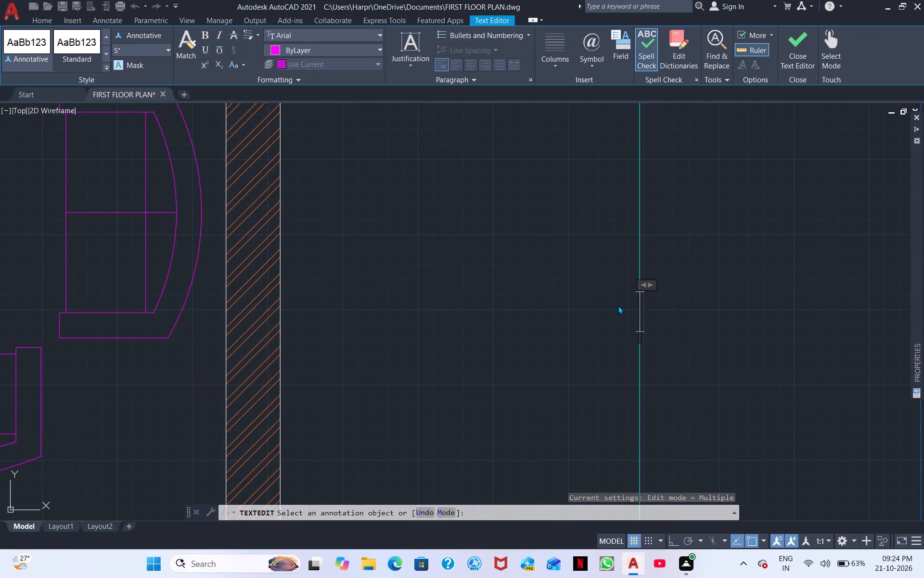
type("50'")
key("Return")
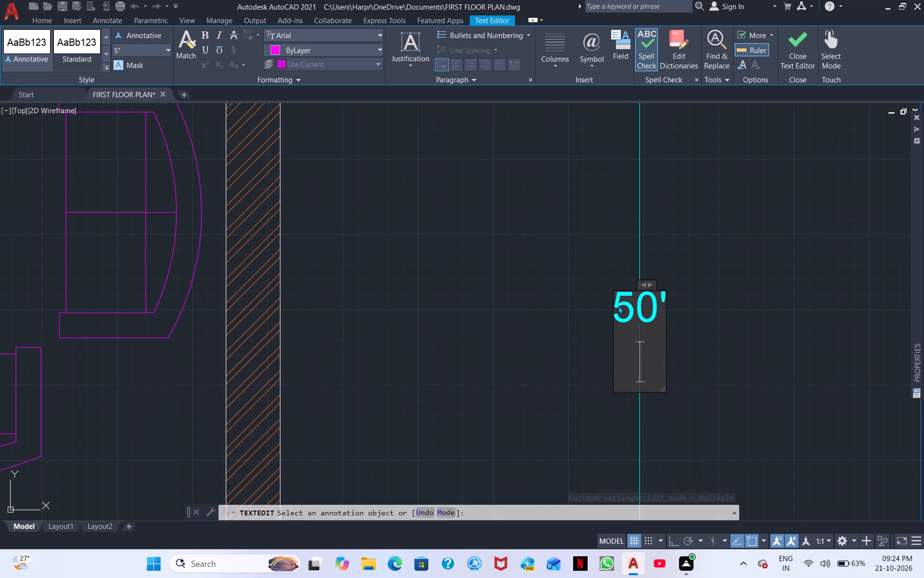
left_click(735, 393)
Examine the overall width dimension above the plan and the rest of the bordered floor plan, leaving text editing.
scroll(725, 287, "down", 2)
scroll(576, 244, "up", 1)
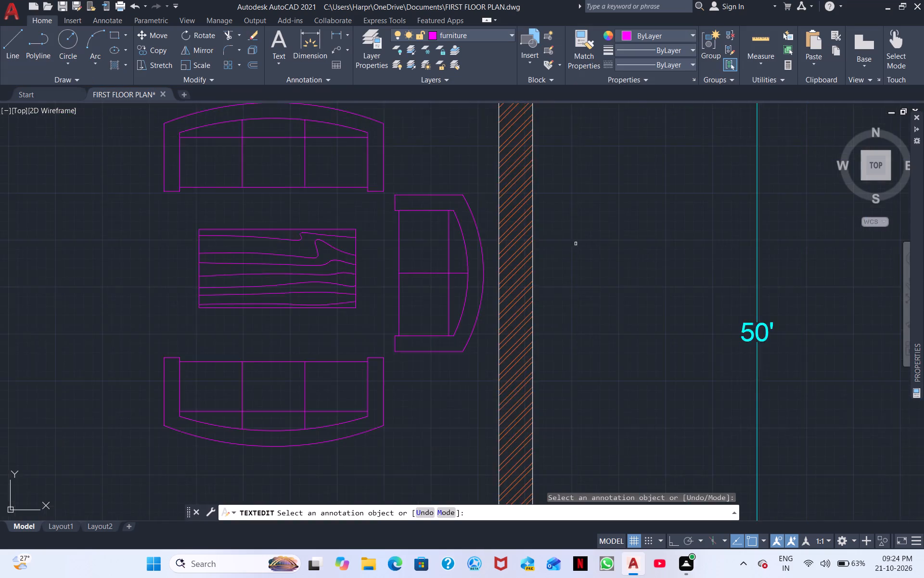
middle_click_drag(578, 286, 731, 547)
scroll(459, 127, "down", 3)
middle_click_drag(440, 183, 427, 422)
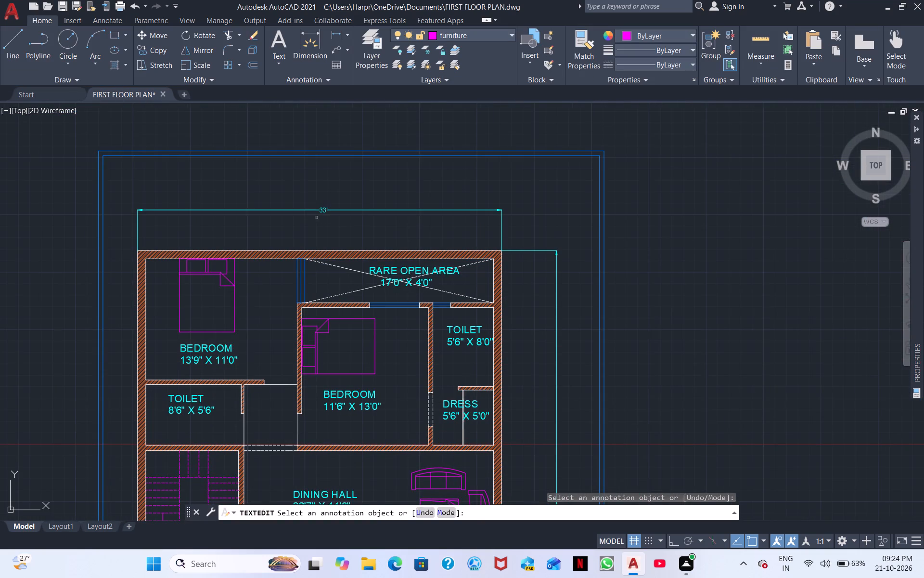
scroll(316, 218, "up", 3)
scroll(327, 219, "down", 4)
middle_click_drag(432, 245, 463, 156)
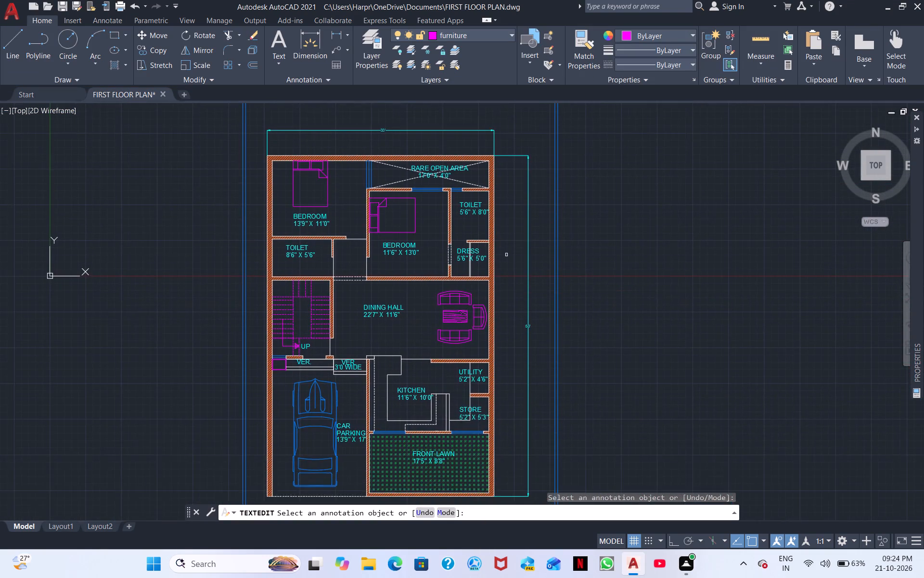
scroll(506, 255, "down", 1)
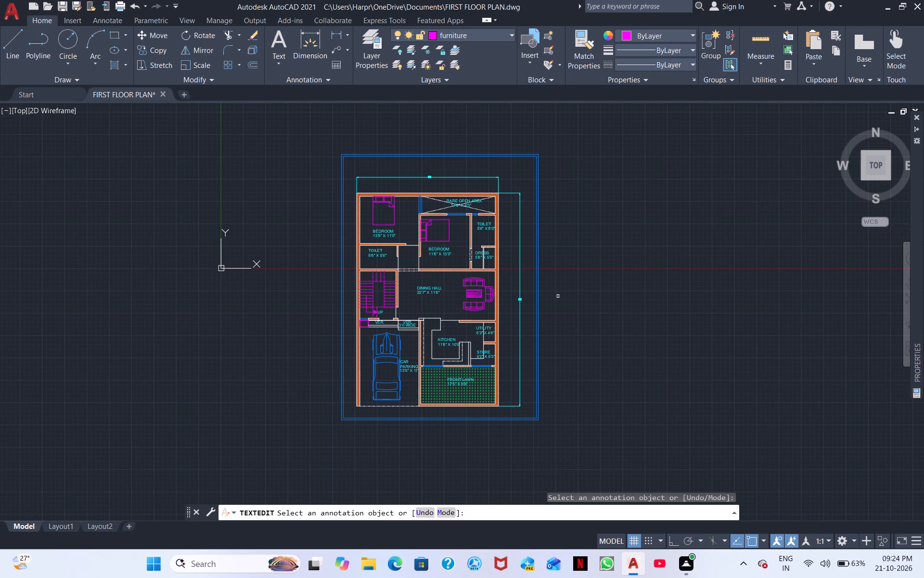
key("Escape")
scroll(567, 323, "up", 3)
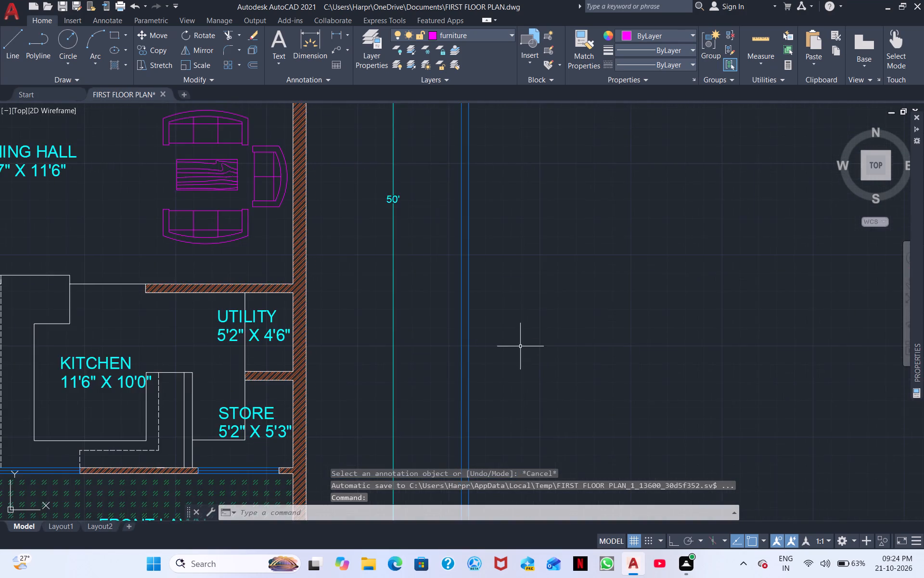
middle_click_drag(523, 346, 662, 302)
scroll(670, 307, "down", 2)
middle_click_drag(630, 376, 610, 295)
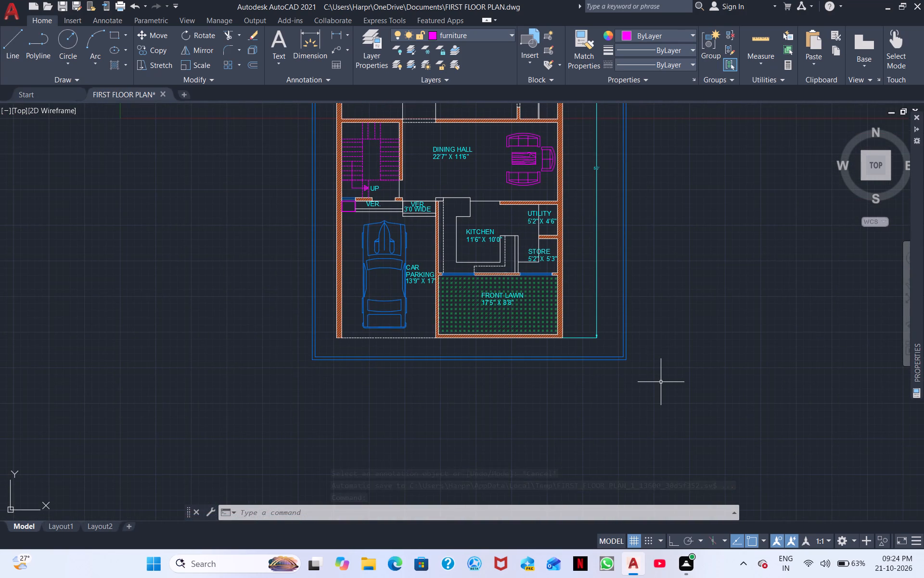
Set up a plot with the previous plot's settings and a plot window enclosing the whole floor plan and its border.
key("ctrl+p")
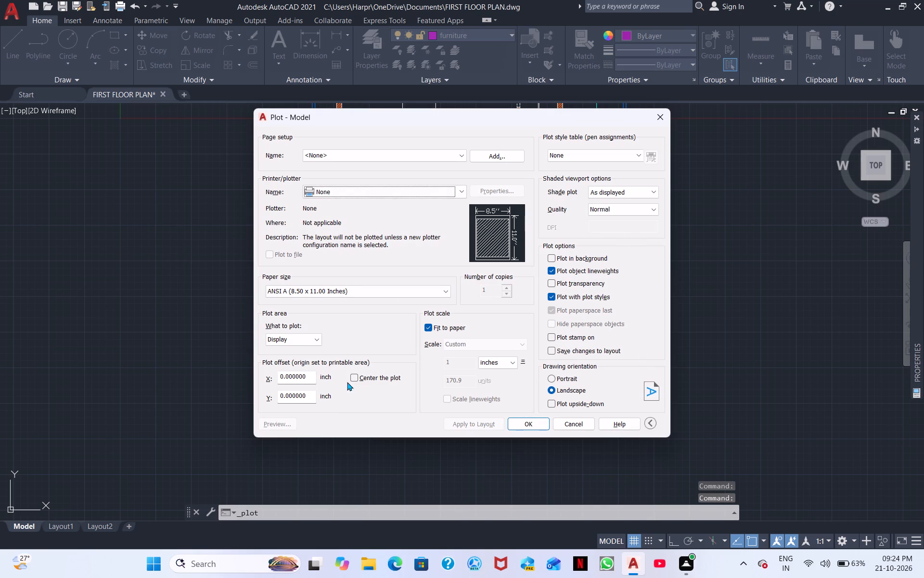
left_click(361, 157)
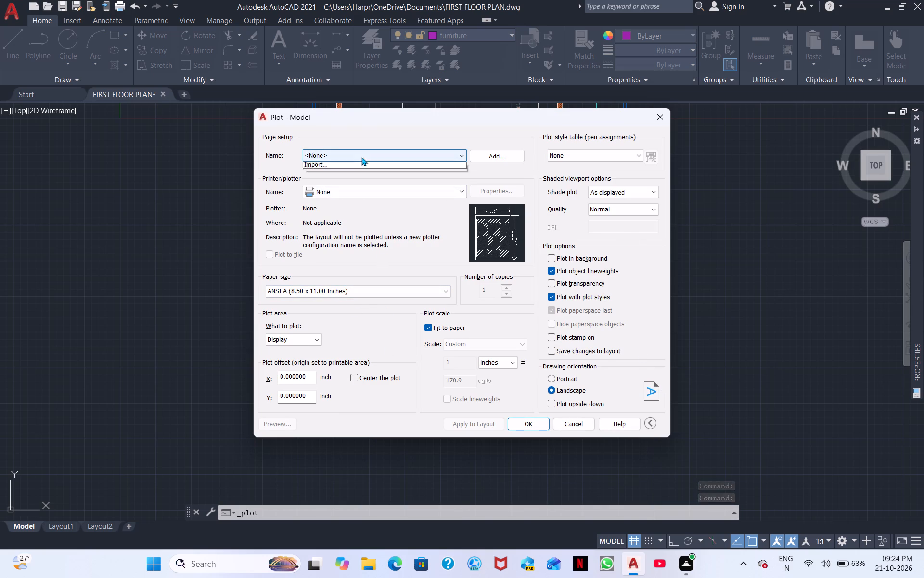
left_click(368, 177)
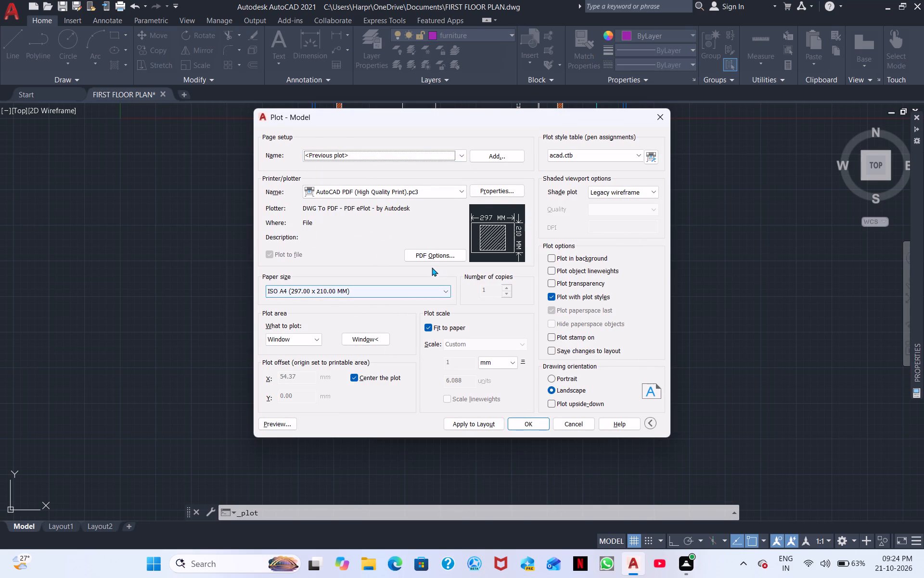
left_click(372, 342)
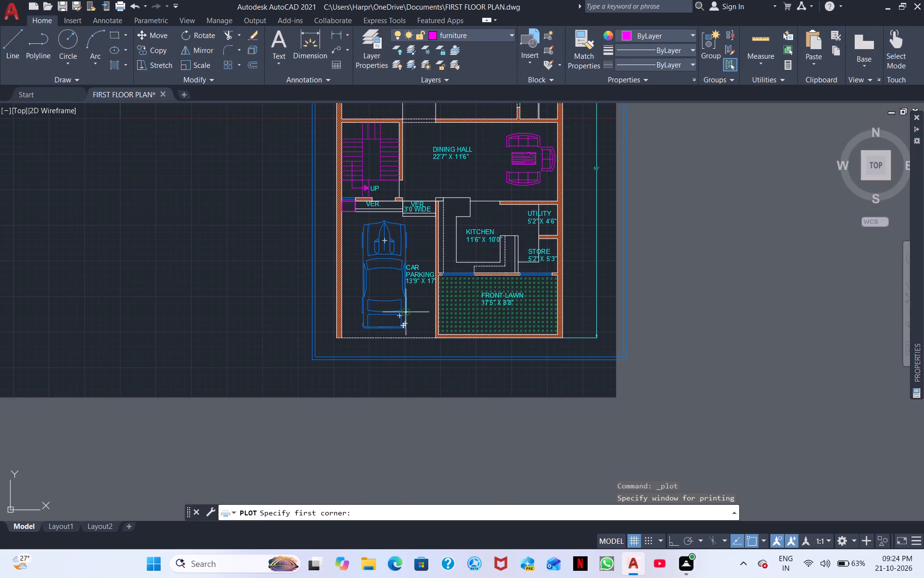
middle_click_drag(465, 335, 455, 413)
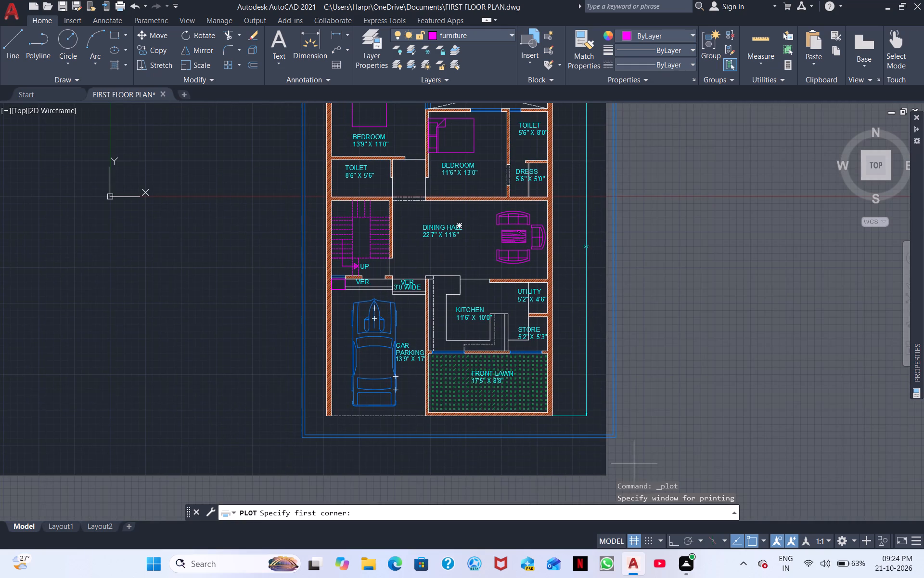
scroll(634, 463, "down", 2)
left_click(647, 464)
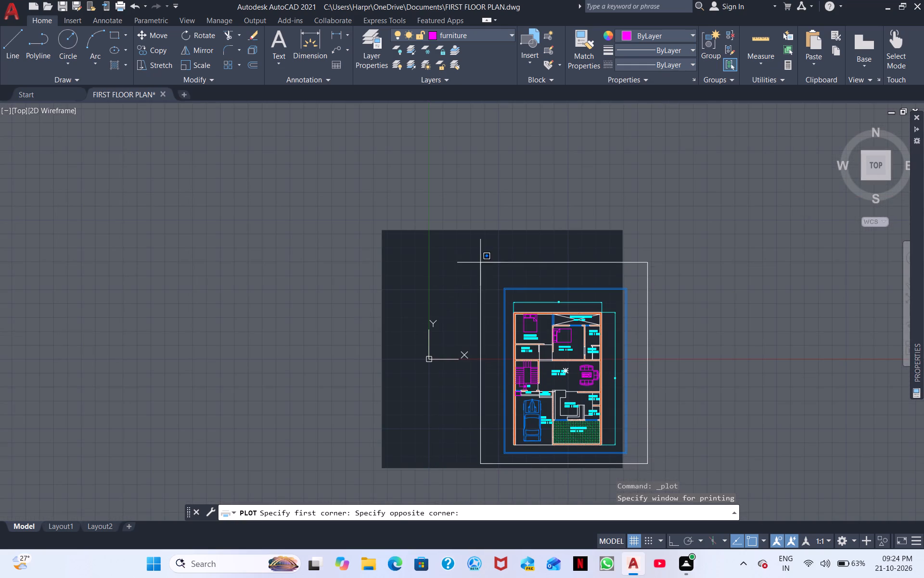
left_click(485, 260)
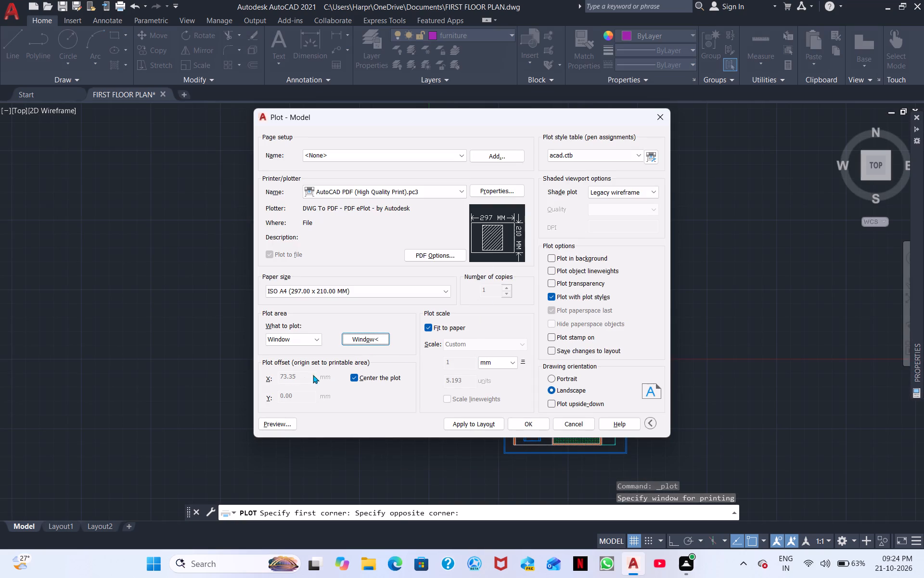
Preview the plot and inspect the sheet from the bedrooms down to the front lawn, then close the preview.
left_click(281, 423)
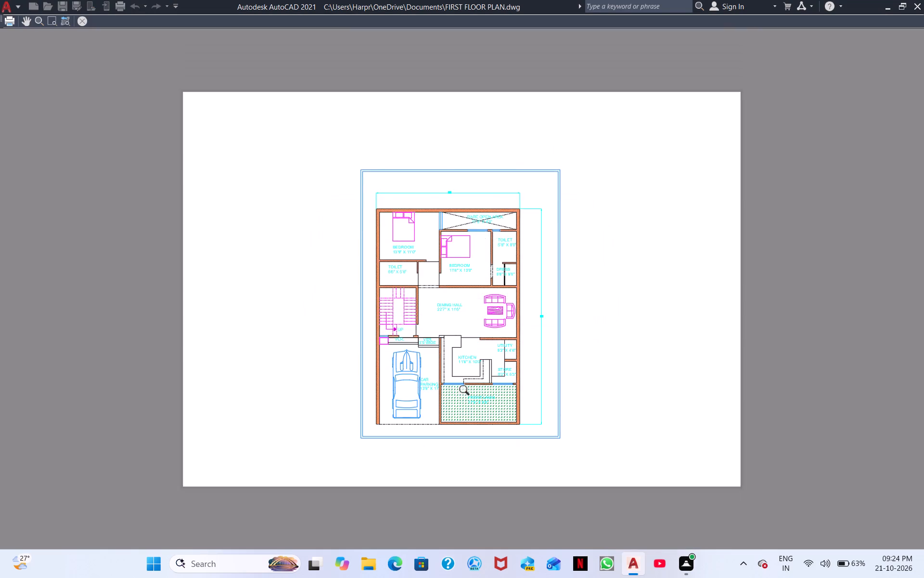
scroll(467, 392, "up", 4)
scroll(475, 392, "down", 2)
middle_click_drag(539, 407, 533, 501)
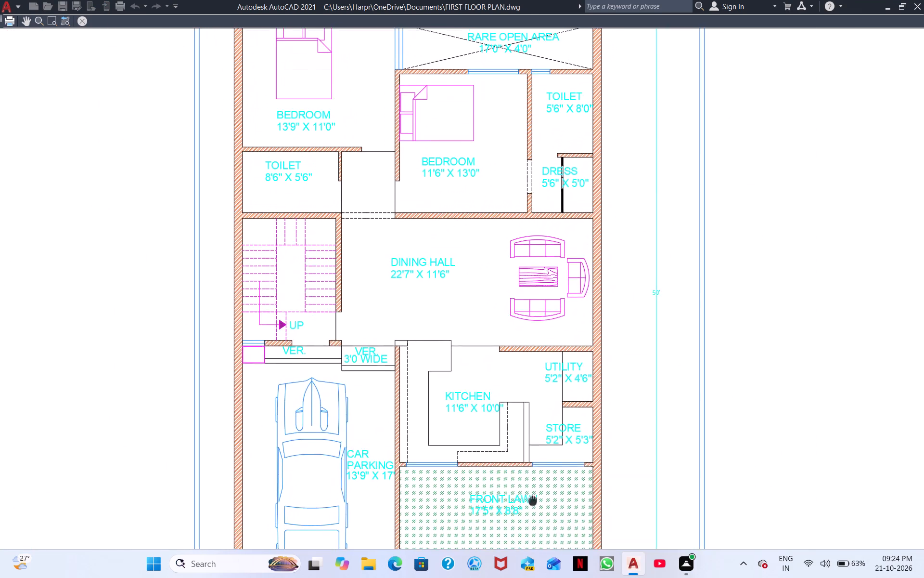
middle_click_drag(533, 501, 519, 518)
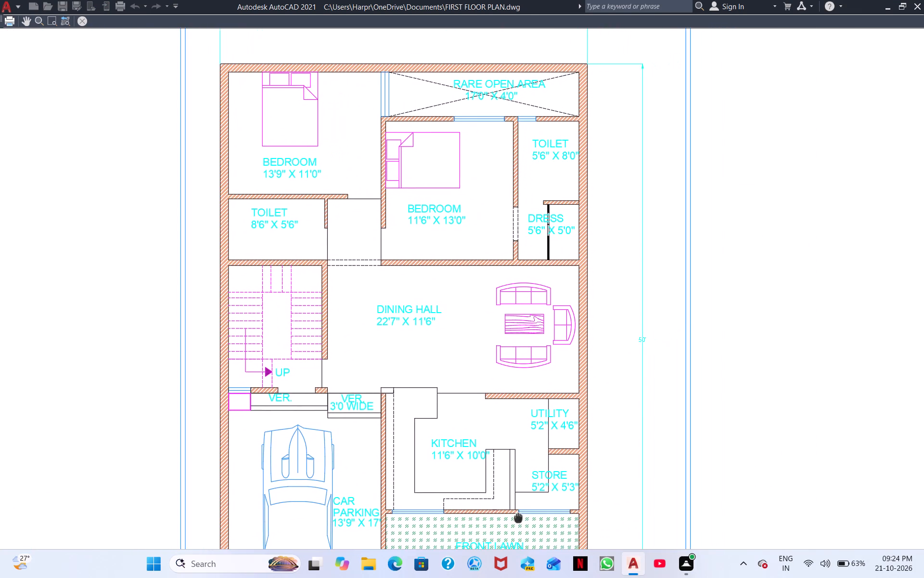
middle_click_drag(519, 518, 519, 519)
scroll(516, 519, "down", 1)
middle_click_drag(514, 511, 546, 382)
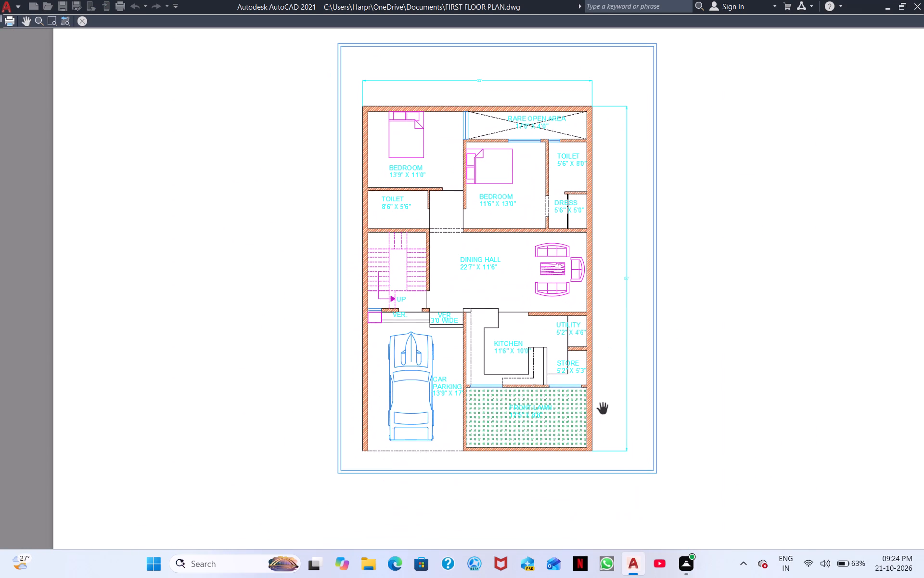
scroll(604, 407, "up", 1)
scroll(604, 407, "down", 1)
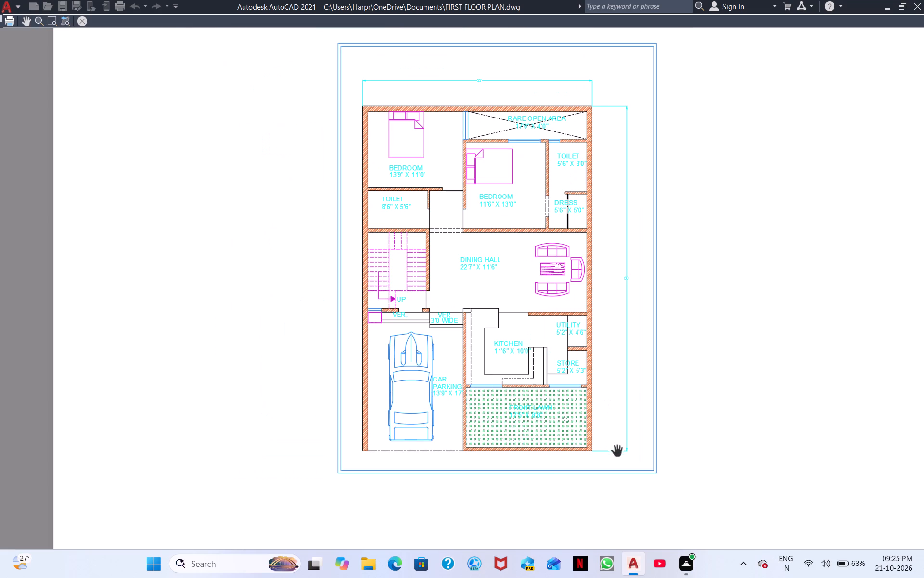
key("Return")
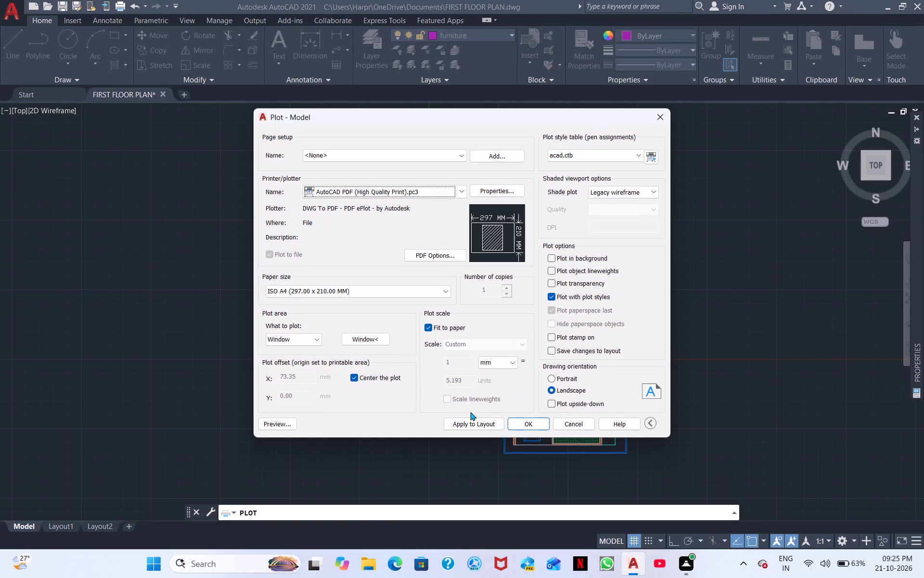
Plot the drawing to FIRST FLOOR PLAN-Model.pdf in the Documents folder.
left_click(534, 427)
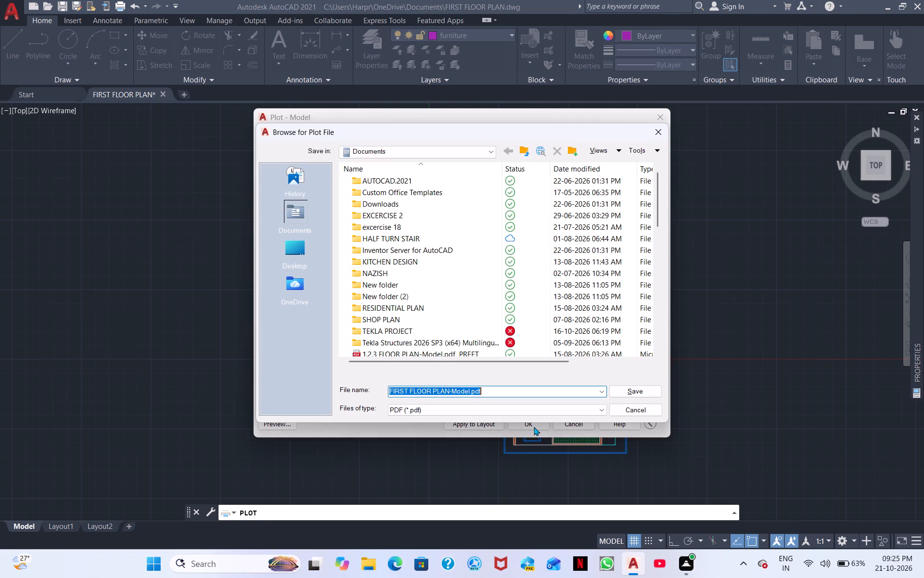
left_click(641, 394)
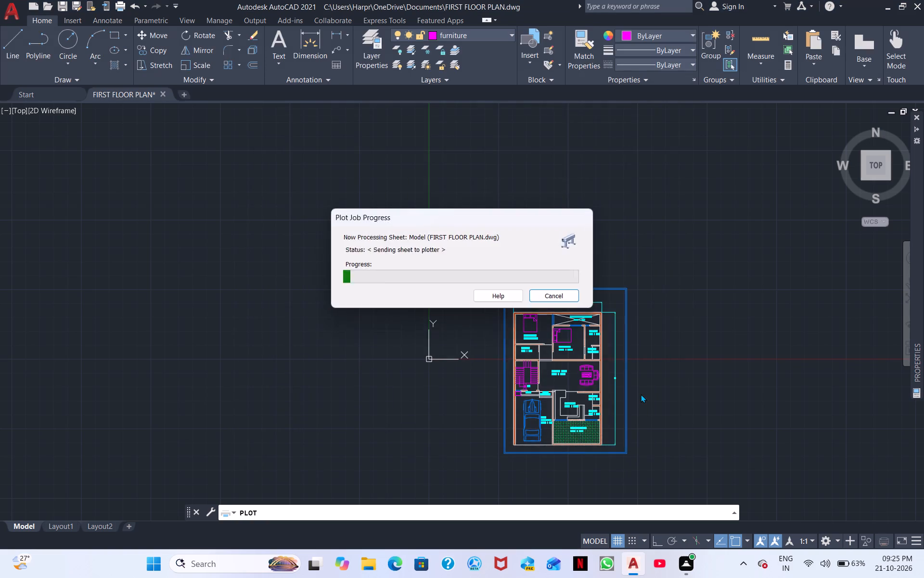
View the plotted PDF in Microsoft Edge and close it to return to AutoCAD.
scroll(556, 326, "up", 3)
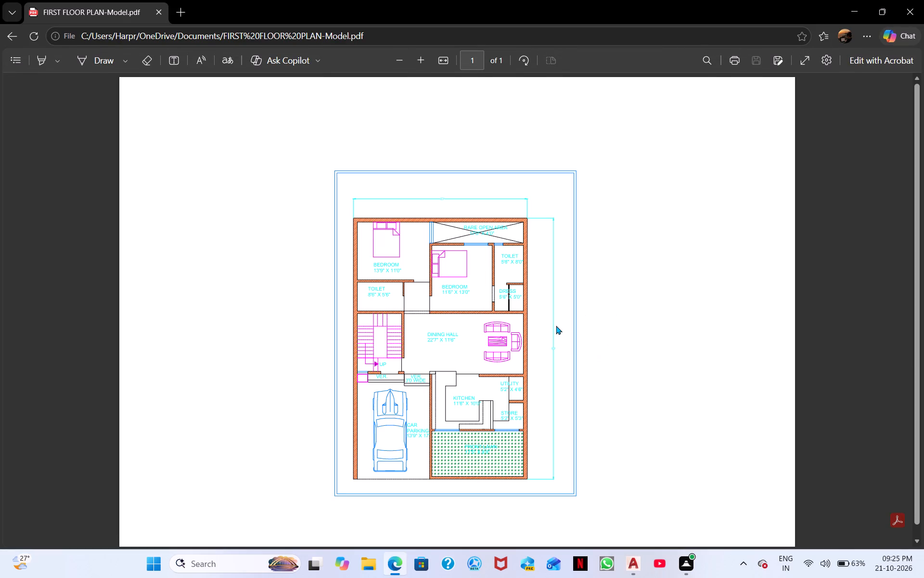
left_click(910, 7)
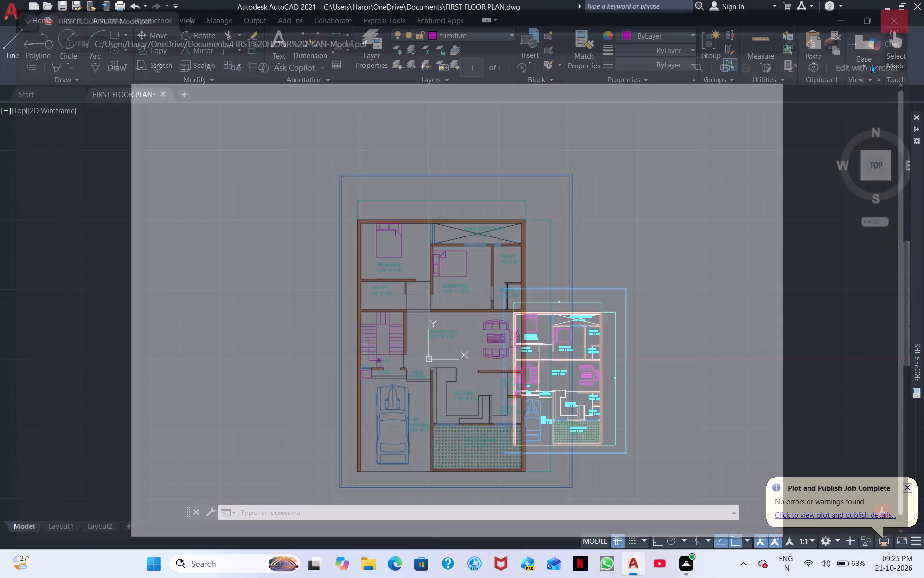
Examine the floor plan in the drawing again, including the kitchen, store, front lawn and outer border.
scroll(497, 328, "down", 1)
middle_click_drag(578, 367, 366, 287)
scroll(374, 302, "up", 3)
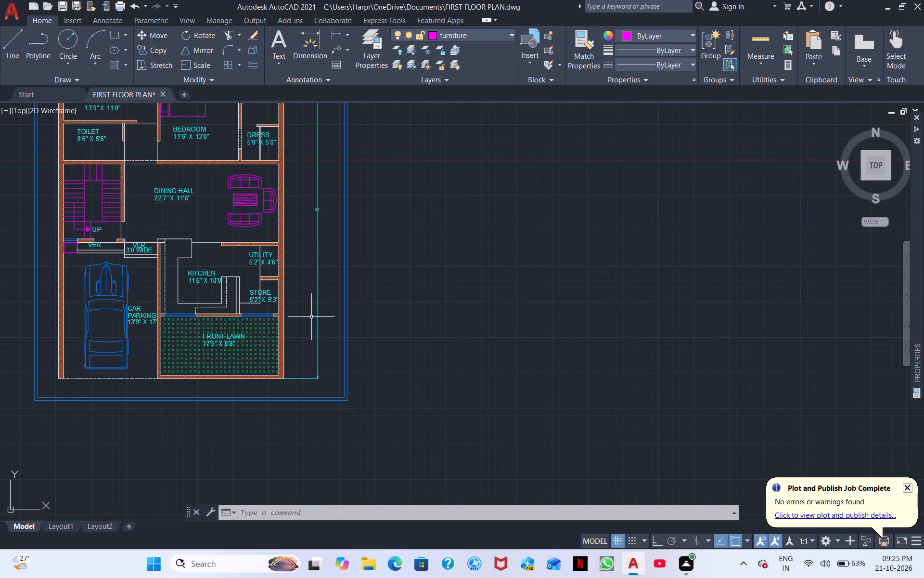
middle_click_drag(323, 326, 551, 371)
scroll(515, 374, "up", 1)
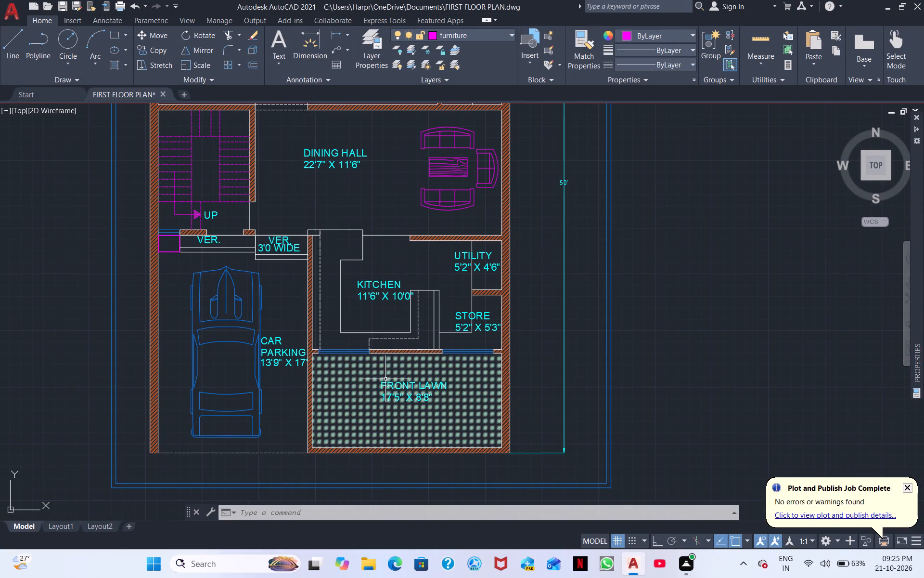
scroll(616, 342, "down", 2)
scroll(619, 341, "up", 1)
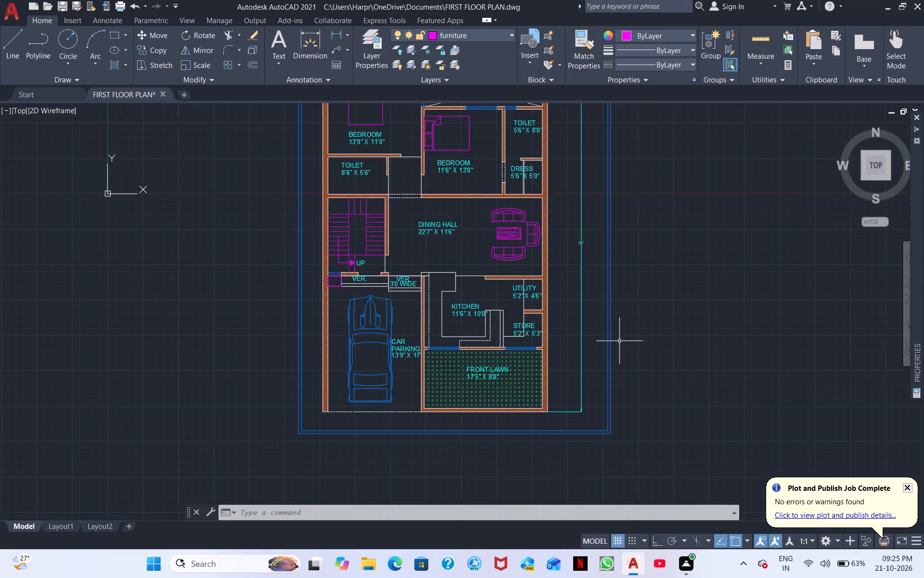
scroll(619, 341, "up", 2)
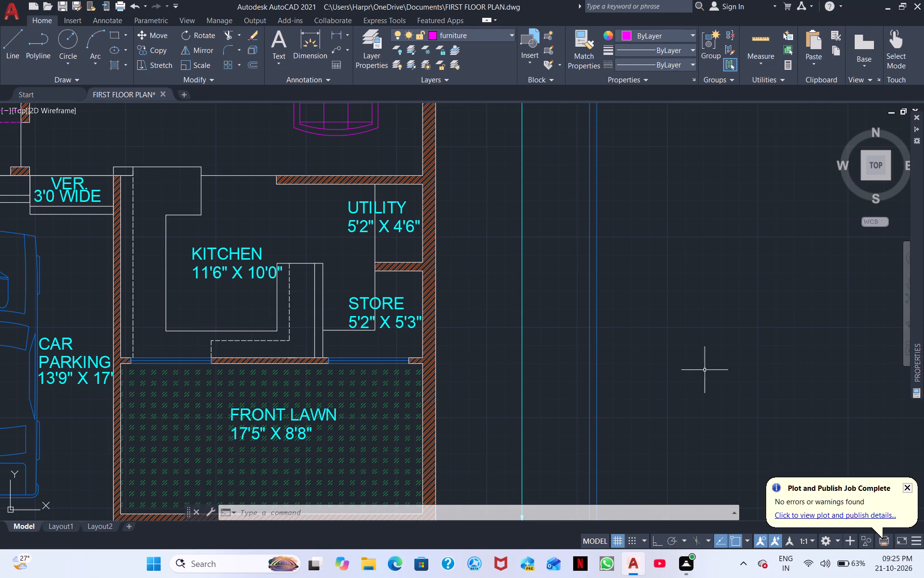
middle_click_drag(553, 415, 608, 326)
scroll(610, 322, "down", 3)
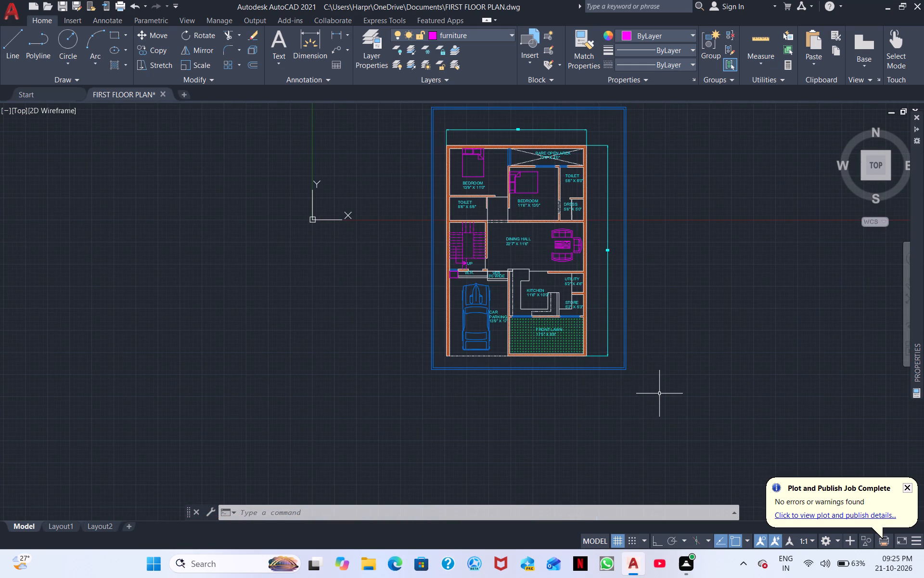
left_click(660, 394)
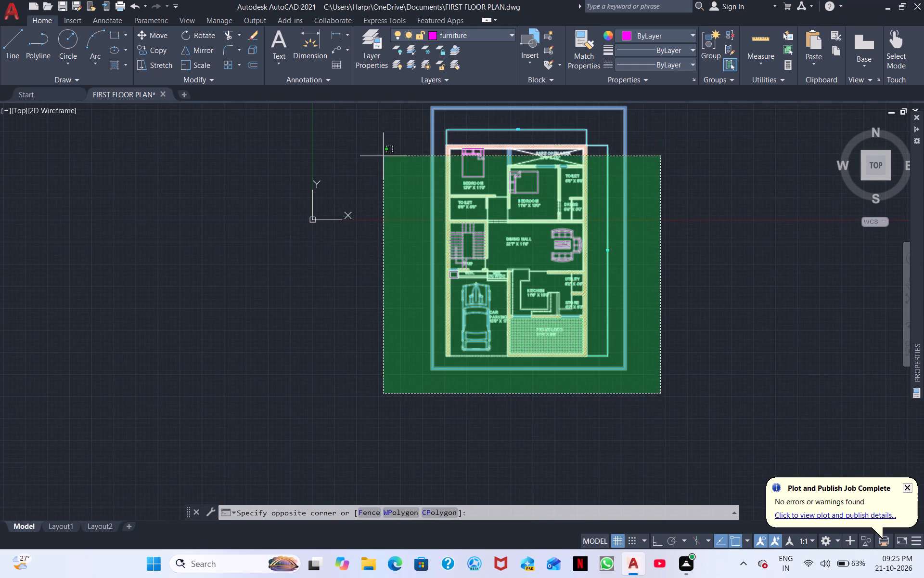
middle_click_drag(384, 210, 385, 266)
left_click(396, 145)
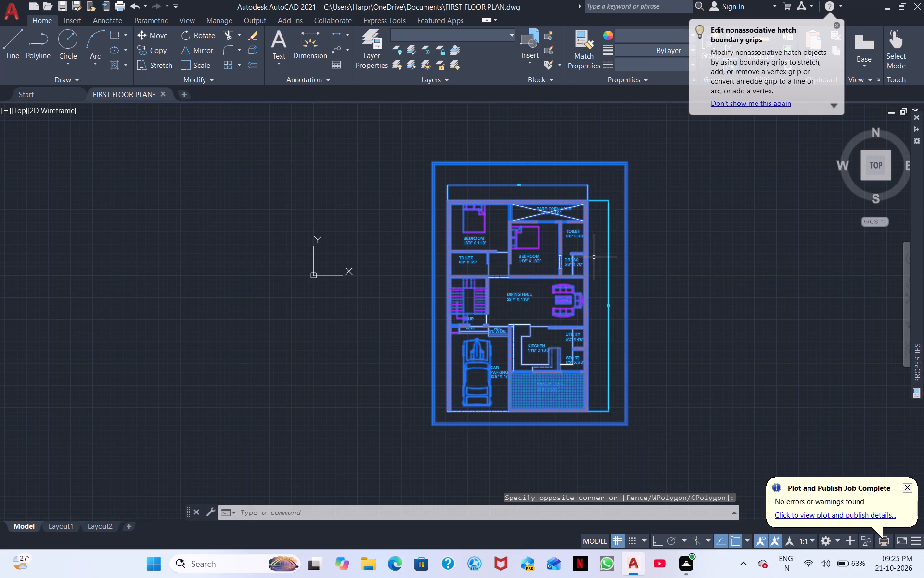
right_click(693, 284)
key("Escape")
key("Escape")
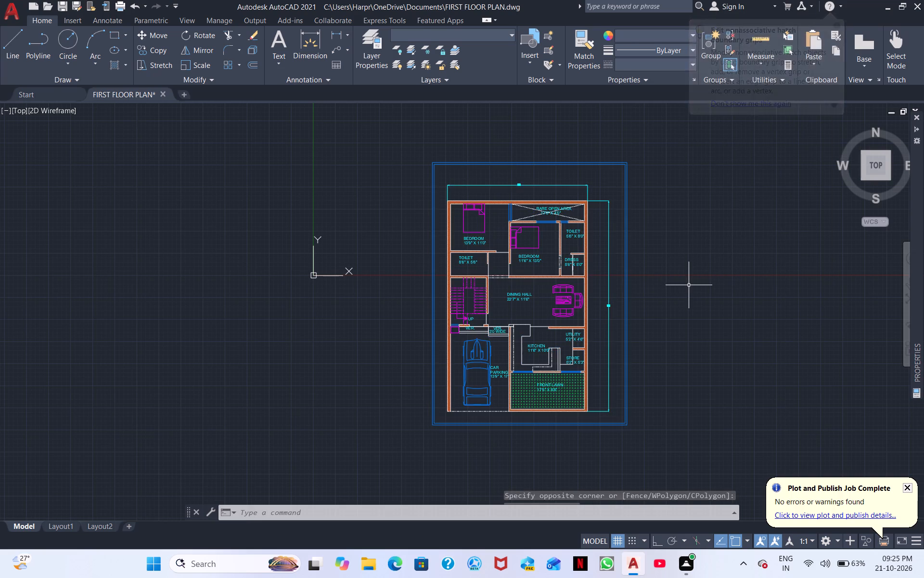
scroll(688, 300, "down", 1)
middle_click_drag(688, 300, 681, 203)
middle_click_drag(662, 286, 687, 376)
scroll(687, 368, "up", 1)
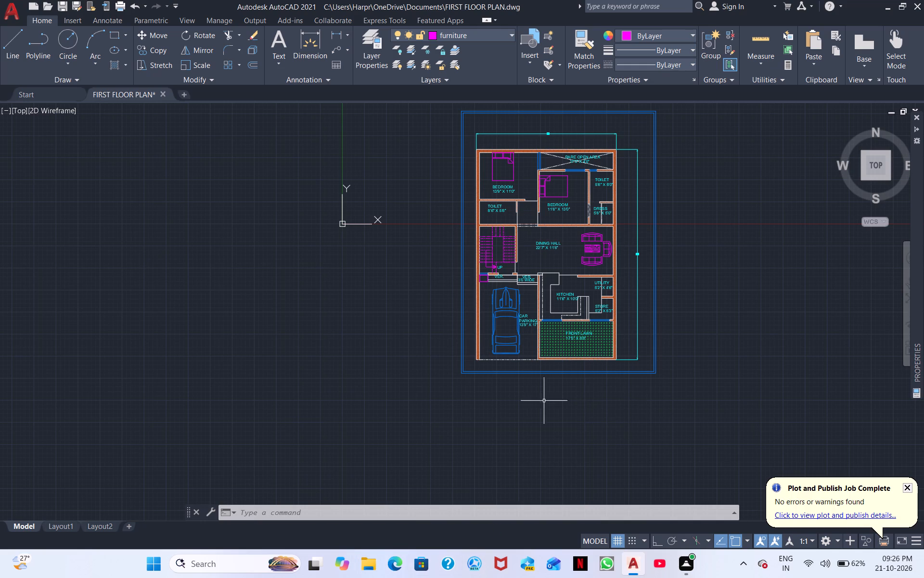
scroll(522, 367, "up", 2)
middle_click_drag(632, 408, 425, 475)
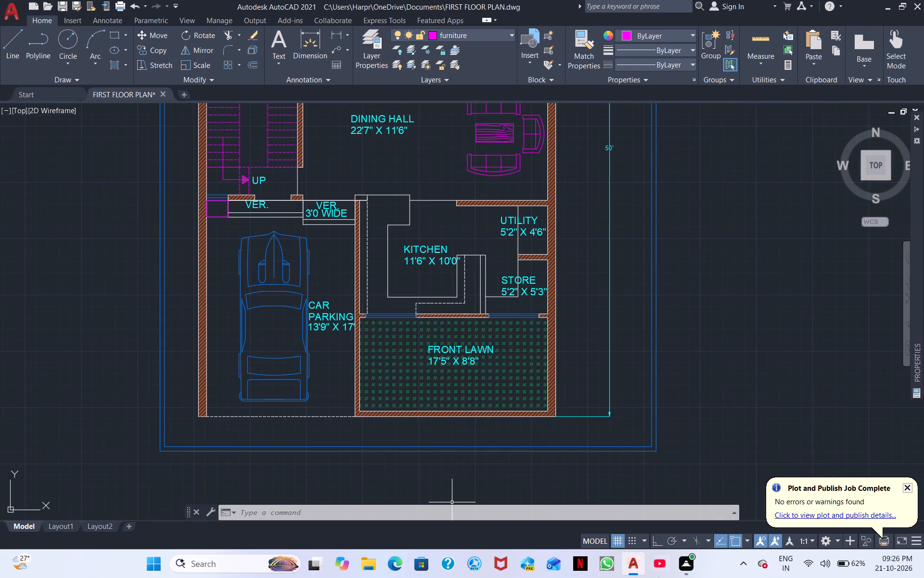
Query the LOGFILENAME system variable to look up the path of the drawing's log file.
left_click(351, 510)
type("LO")
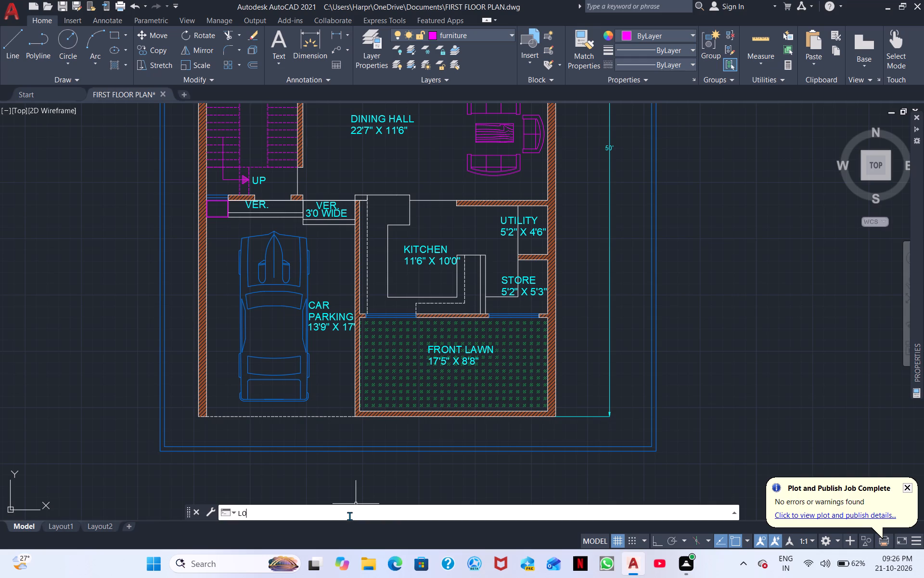
key("g")
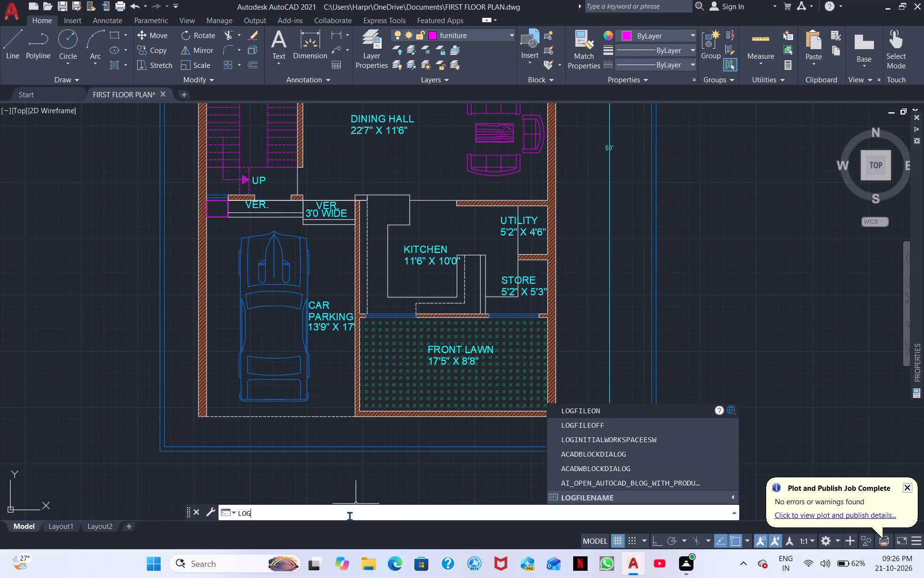
type("FILE")
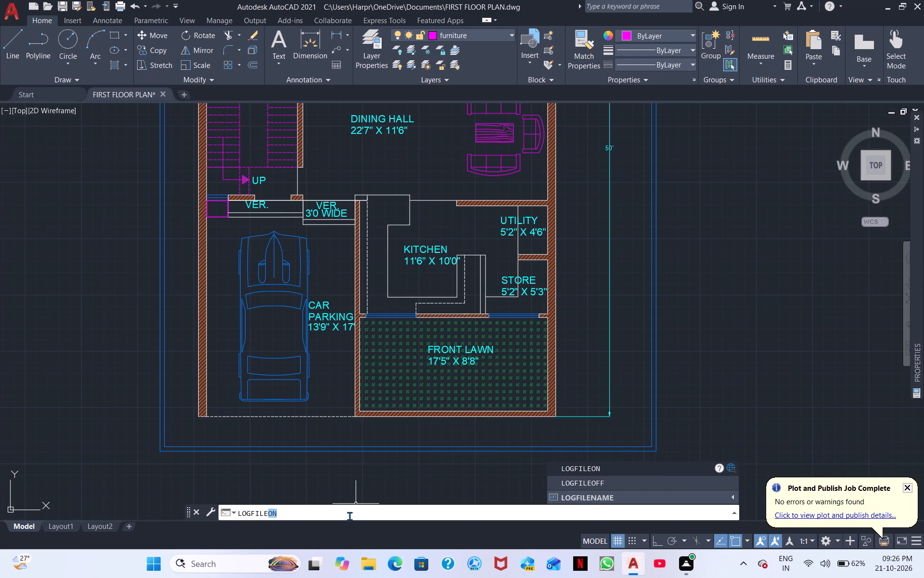
type("NAME")
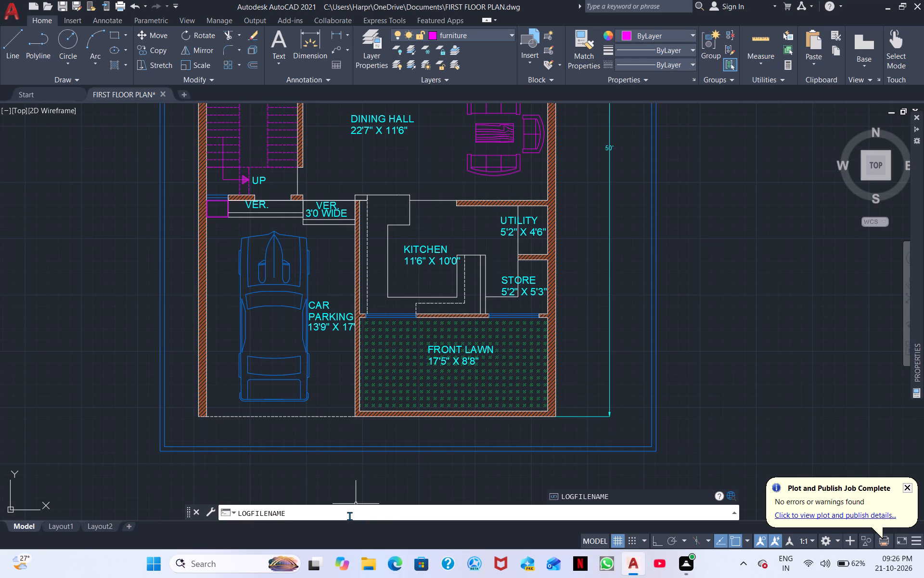
key("Return")
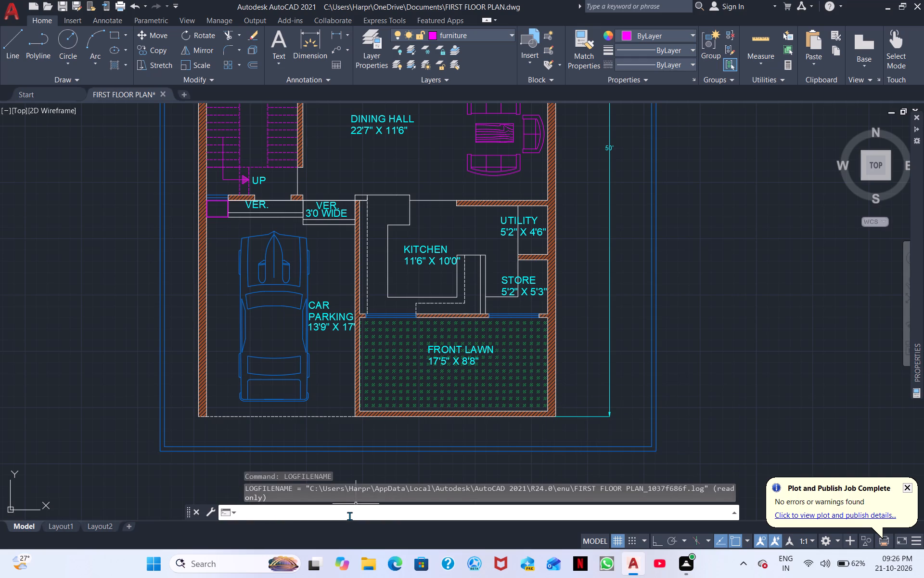